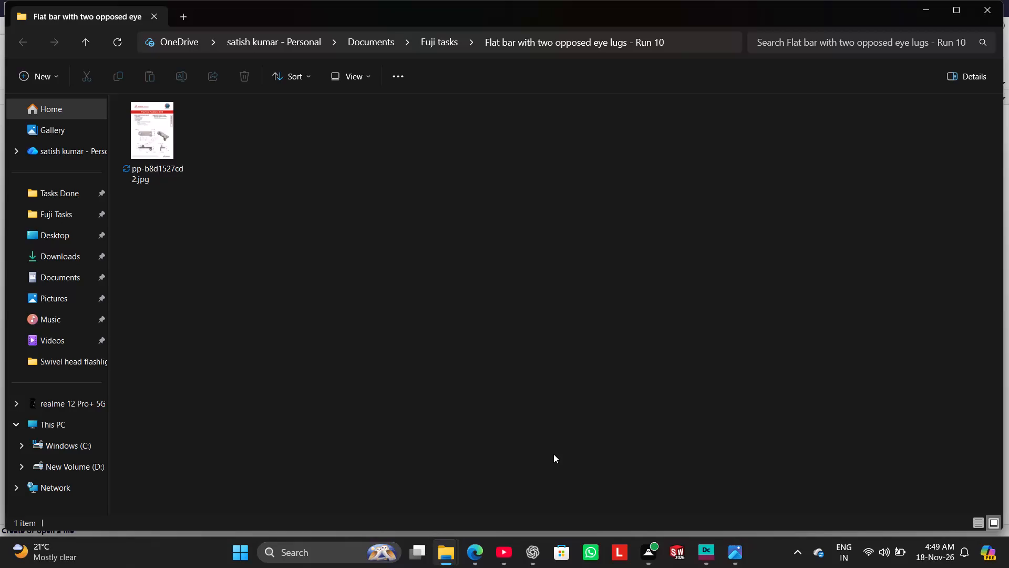
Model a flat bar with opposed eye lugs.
Copy the name of the task folder "Flat bar with two opposed eye lugs - Run 10" in the Fuji tasks folder.
{"action": "left_click", "coordinate": [77, 47]}
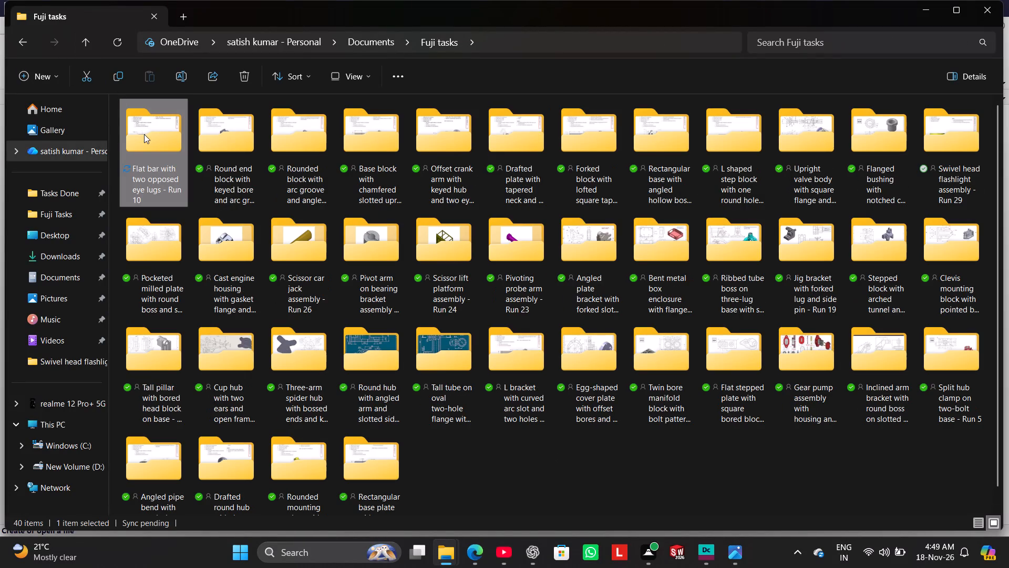
{"action": "left_click", "coordinate": [144, 134]}
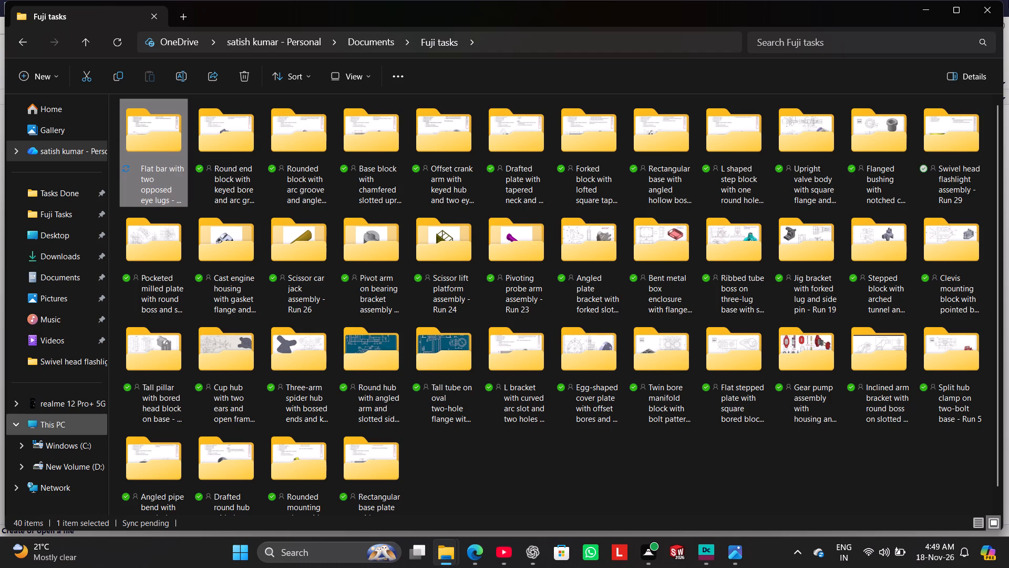
{"action": "left_click", "coordinate": [179, 79]}
{"action": "key", "text": "ctrl+c"}
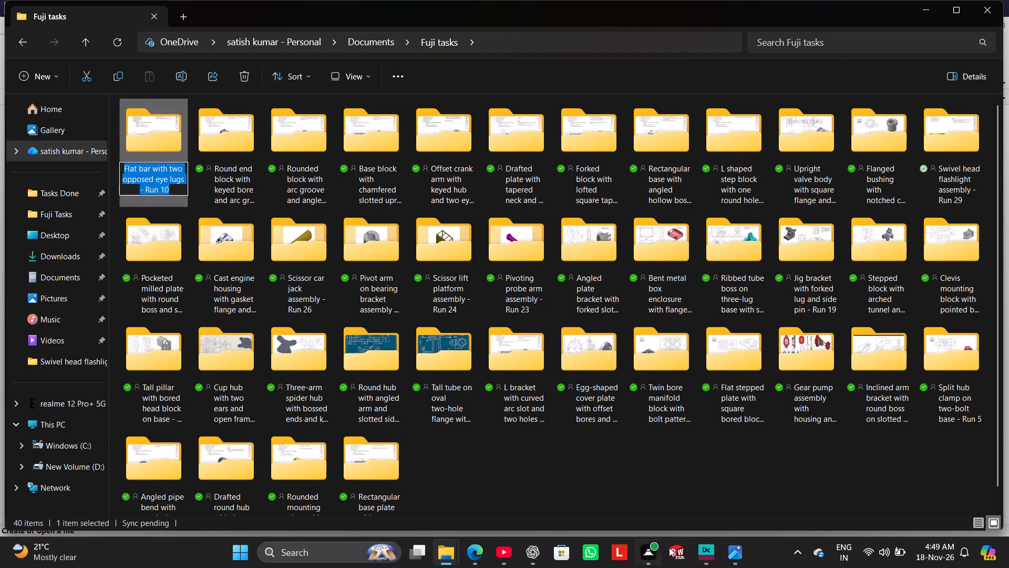
Switch to Designcenter, create a millimetre Model part named "Flat bar with two opposed eye lugs" in Tasks Done, and copy that name.
{"action": "left_click", "coordinate": [705, 555]}
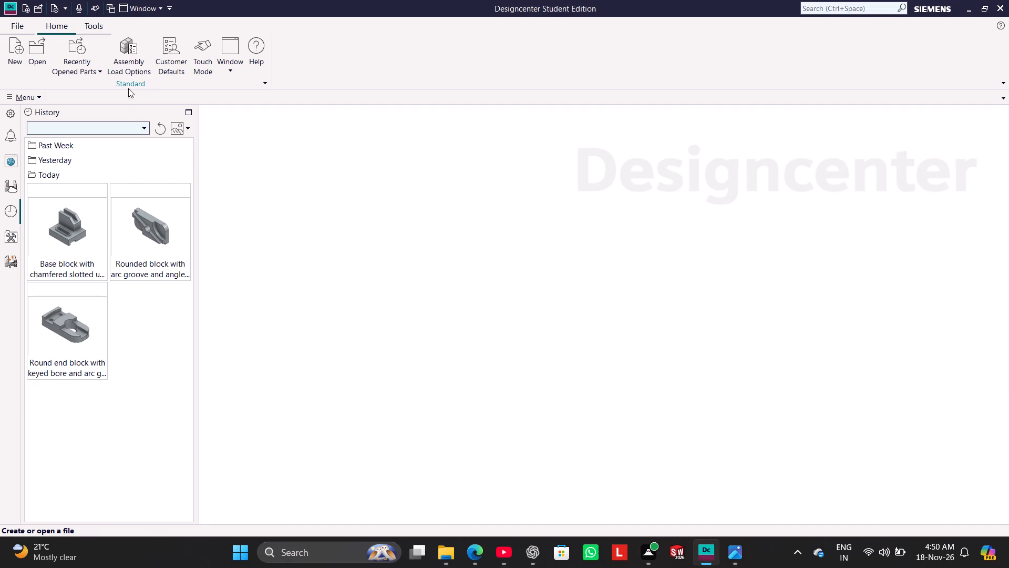
{"action": "left_click", "coordinate": [20, 49]}
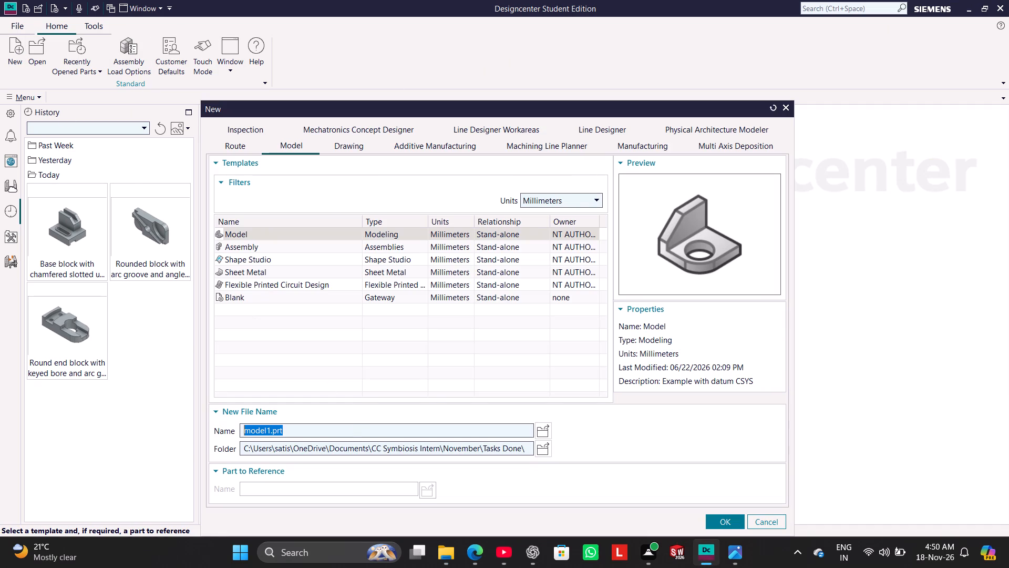
{"action": "key", "text": "ctrl+v"}
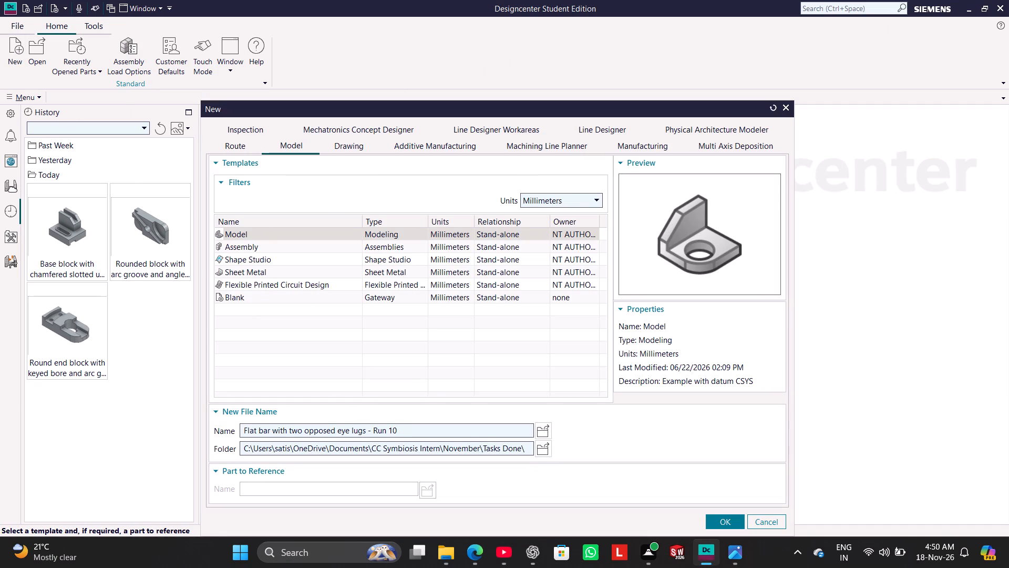
{"action": "key", "text": "BackSpace"}
{"action": "key", "text": "BackSpace"}
{"action": "key", "text": "BackSpace"}
{"action": "key", "text": "BackSpace"}
{"action": "key", "text": "BackSpace"}
{"action": "key", "text": "BackSpace"}
{"action": "key", "text": "BackSpace"}
{"action": "key", "text": "BackSpace"}
{"action": "key", "text": "BackSpace"}
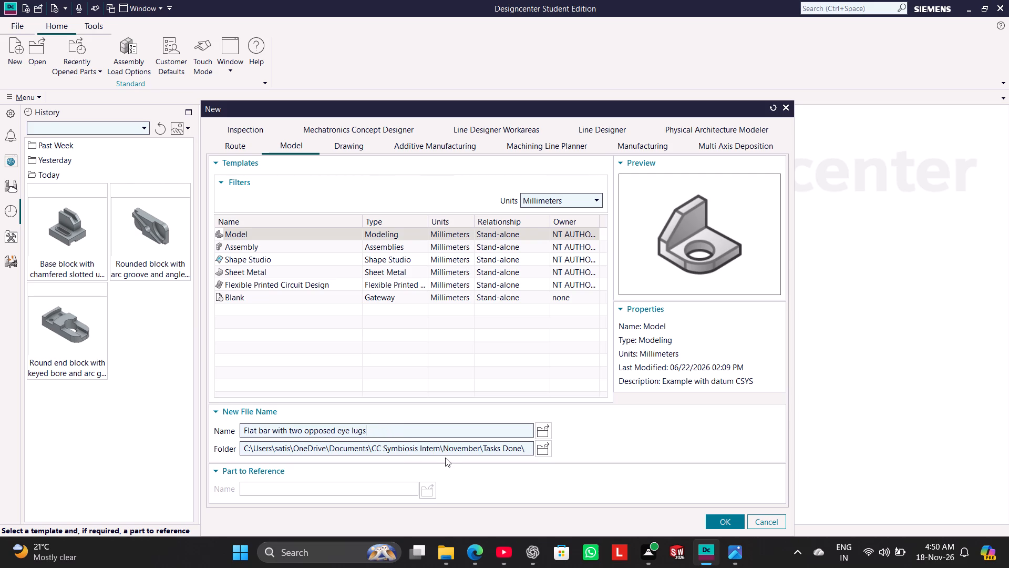
{"action": "key", "text": "ctrl+a"}
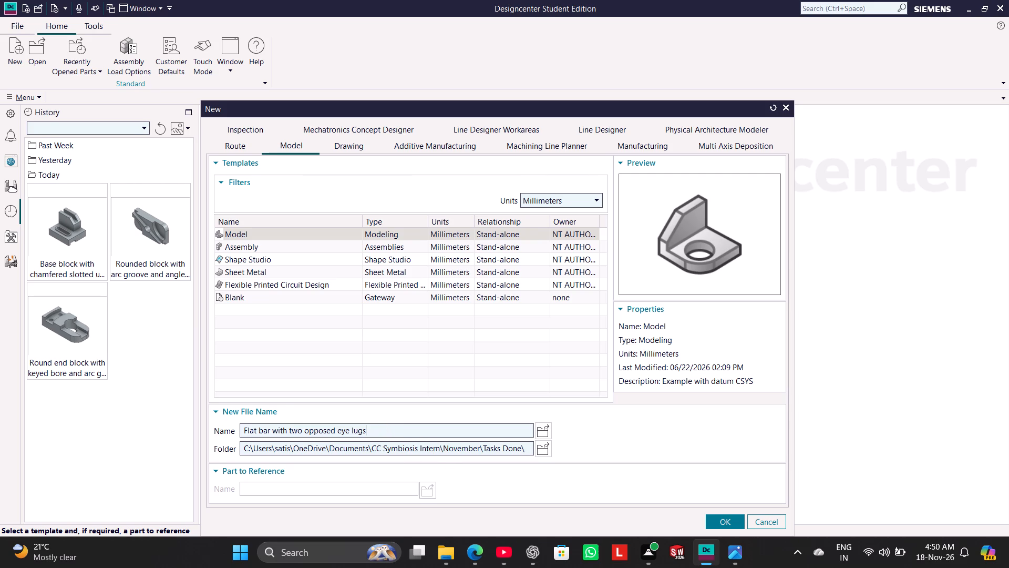
{"action": "left_click", "coordinate": [359, 428]}
{"action": "left_click", "coordinate": [359, 428]}
{"action": "key", "text": "ctrl+c"}
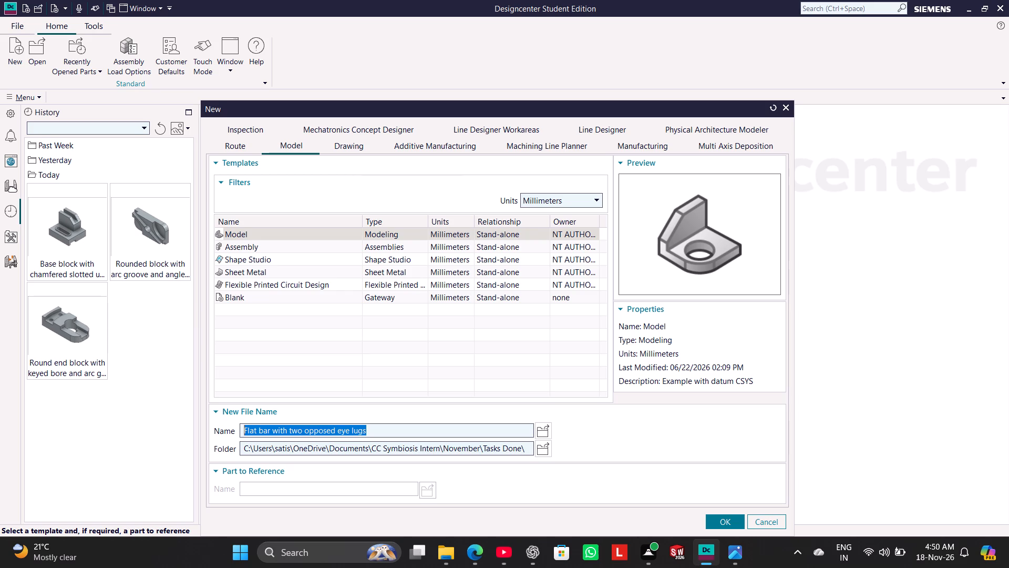
{"action": "left_click", "coordinate": [720, 519]}
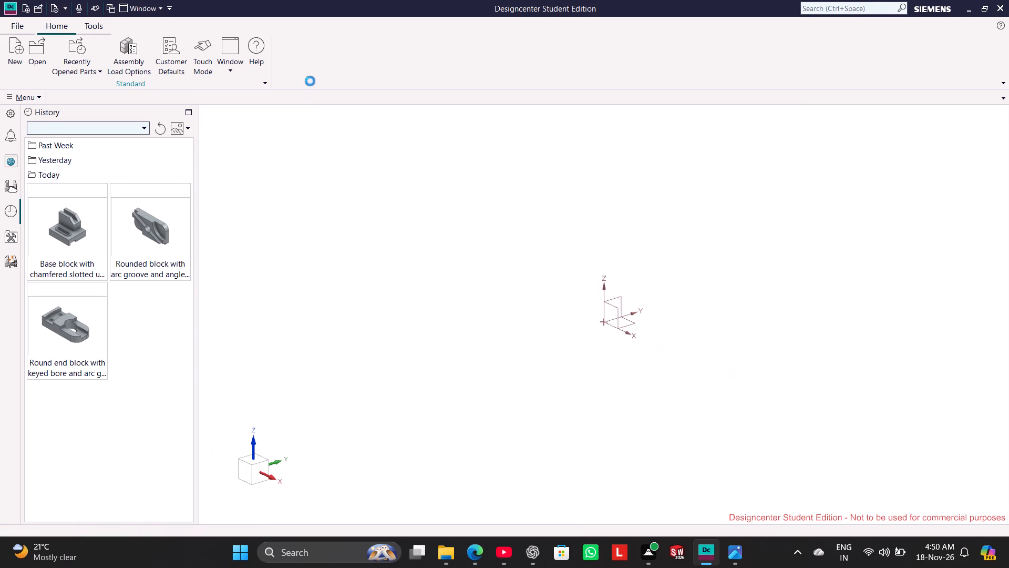
Start recording a C# journal named "Flat bar with two opposed eye lugs" in the Tasks Done folder.
{"action": "left_click", "coordinate": [395, 27]}
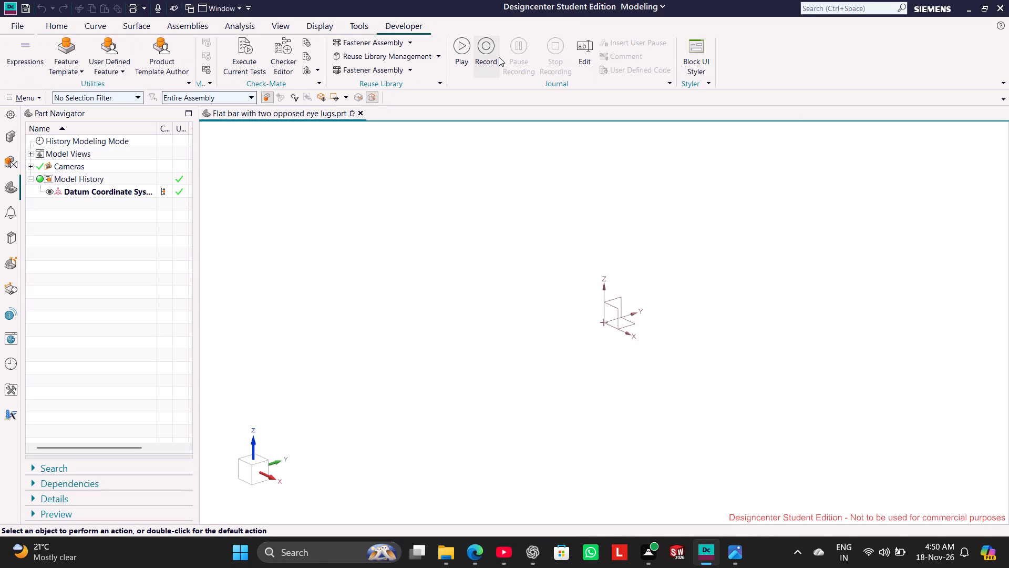
{"action": "left_click", "coordinate": [486, 50]}
{"action": "left_click", "coordinate": [289, 333]}
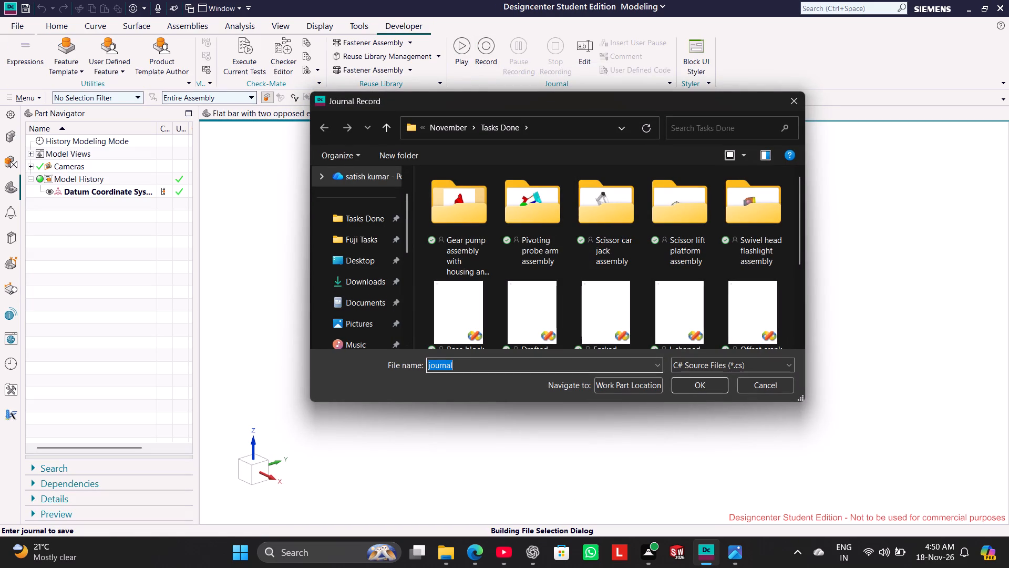
{"action": "key", "text": "ctrl+v"}
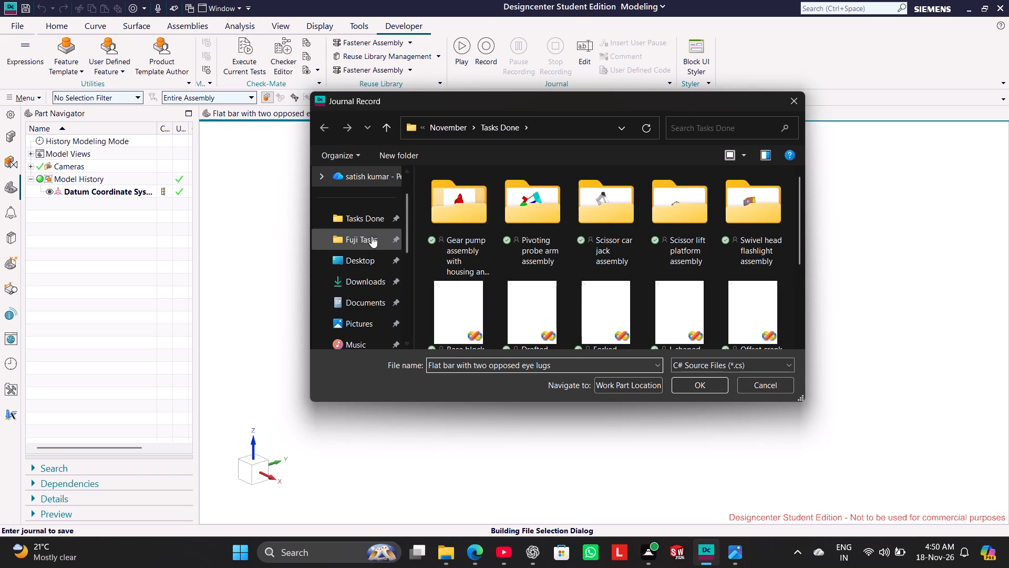
{"action": "left_click", "coordinate": [687, 386]}
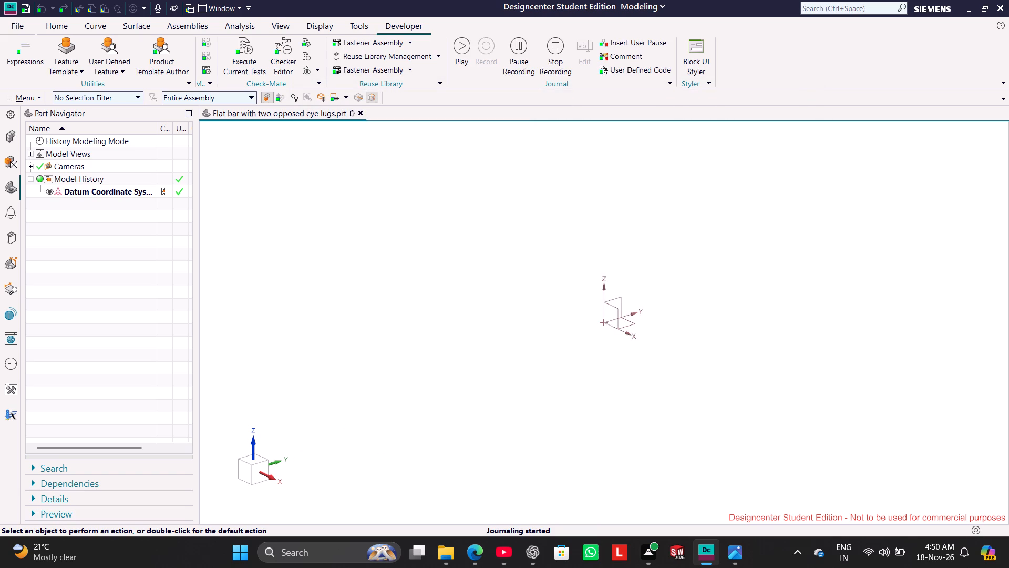
In File Explorer, close the old "Round end block" search window and open the flat bar task's drawing image pp-b8d1527cd2.jpg.
{"action": "left_click", "coordinate": [449, 564]}
{"action": "left_click", "coordinate": [426, 529]}
{"action": "left_click", "coordinate": [439, 549]}
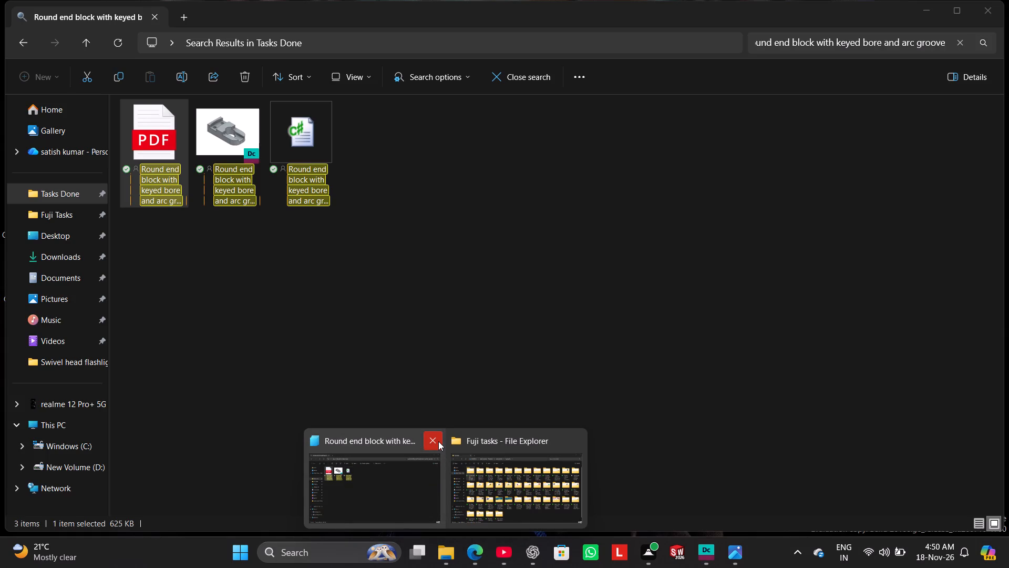
{"action": "left_click", "coordinate": [438, 441]}
{"action": "left_click", "coordinate": [453, 470]}
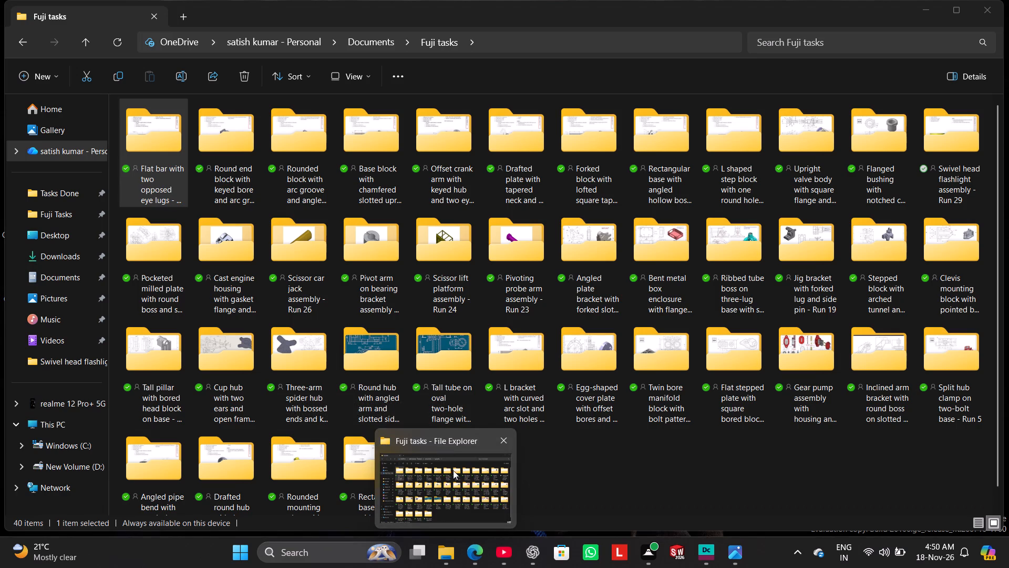
{"action": "double_click", "coordinate": [152, 159]}
{"action": "double_click", "coordinate": [152, 157]}
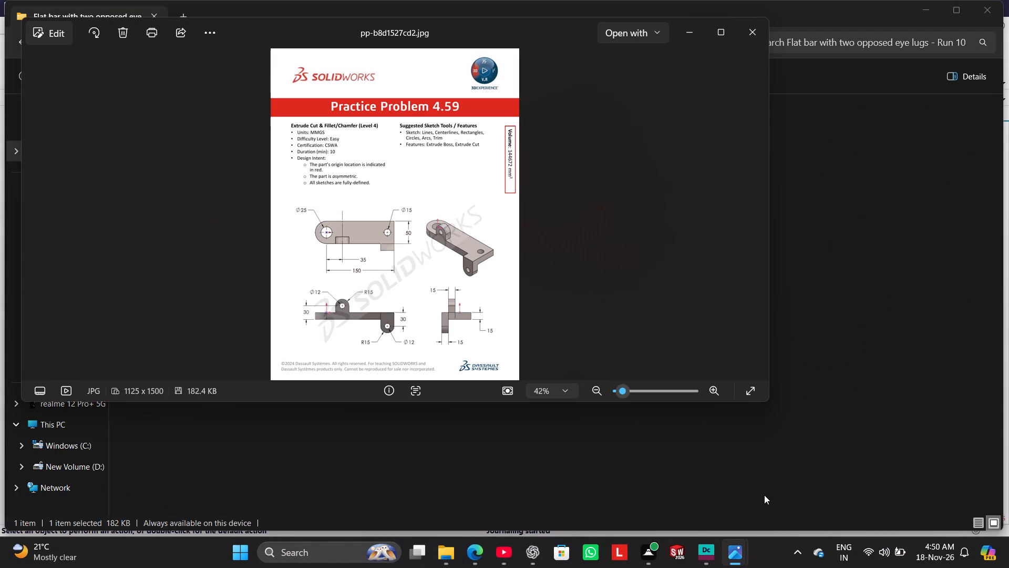
Close the previous drawing pp-bd65b5cbc8.jpg and examine the enlarged dimensioned views of Practice Problem 4.59.
{"action": "left_click", "coordinate": [742, 546]}
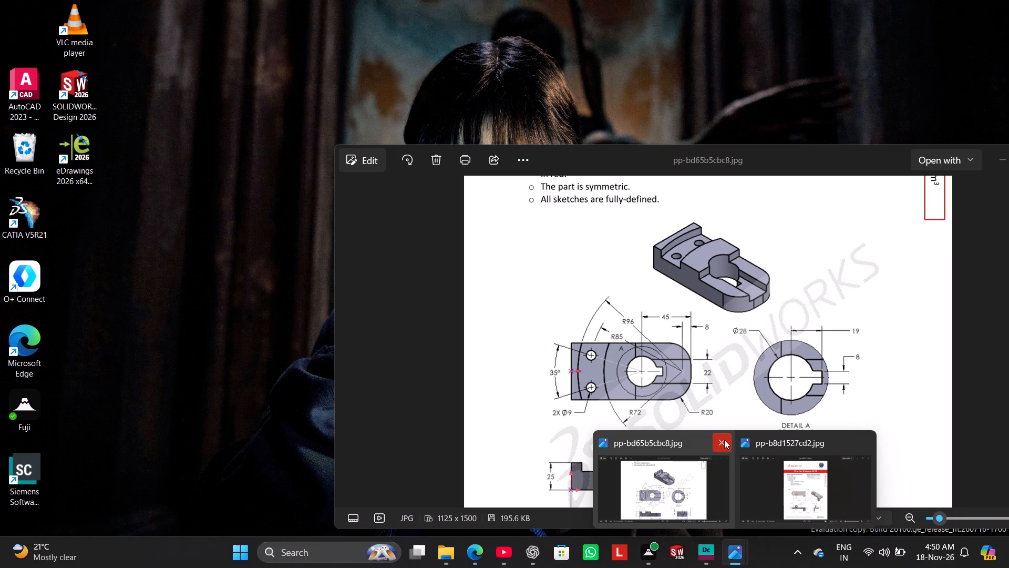
{"action": "left_click", "coordinate": [724, 440]}
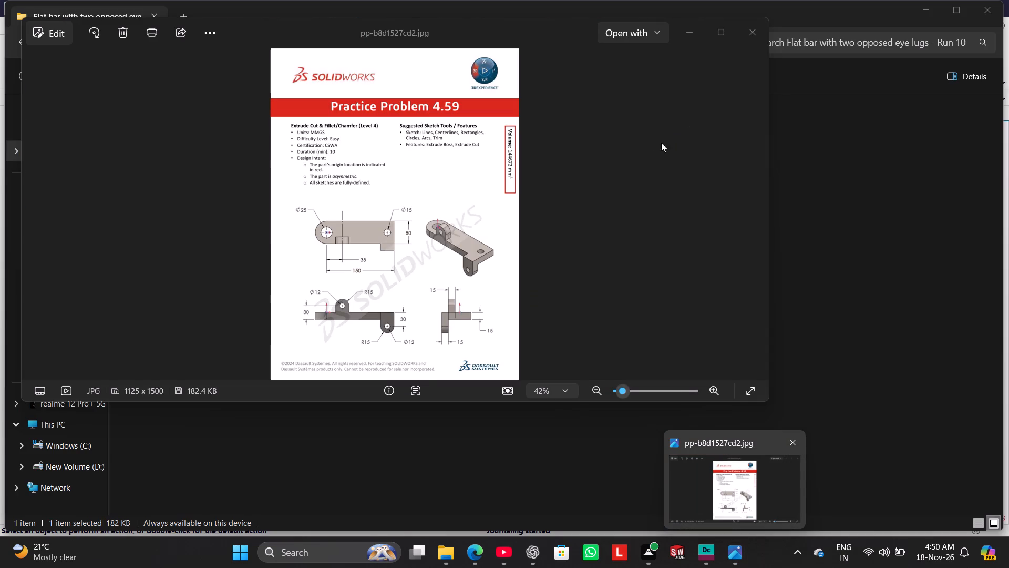
{"action": "left_click", "coordinate": [675, 251]}
{"action": "left_click_drag", "start_coordinate": [411, 29], "coordinate": [691, 268]}
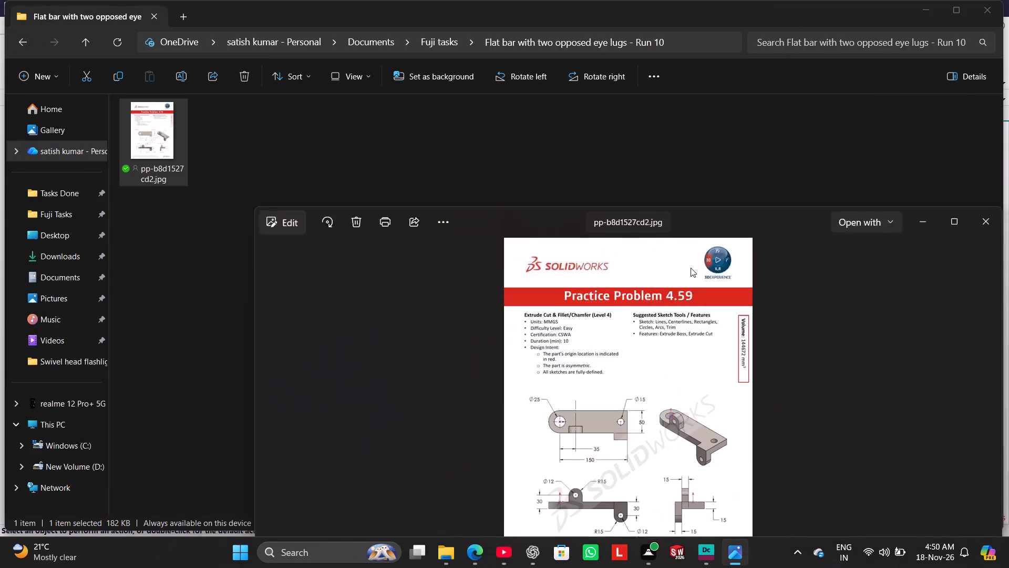
{"action": "left_click_drag", "start_coordinate": [691, 268], "coordinate": [806, 157]}
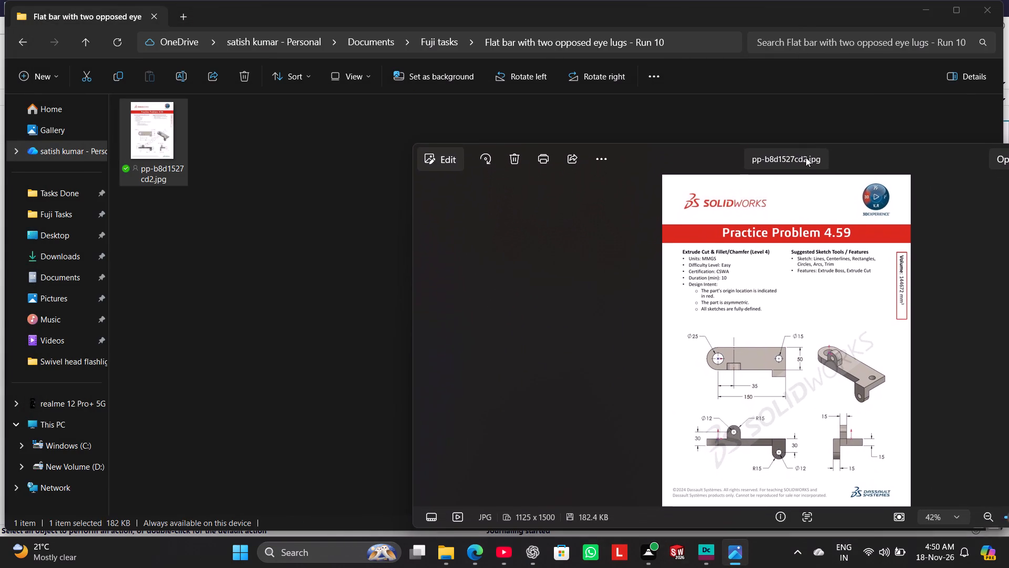
{"action": "left_click_drag", "start_coordinate": [806, 157], "coordinate": [806, 153]}
{"action": "scroll", "coordinate": [746, 401], "scroll_direction": "up", "scroll_amount": 4}
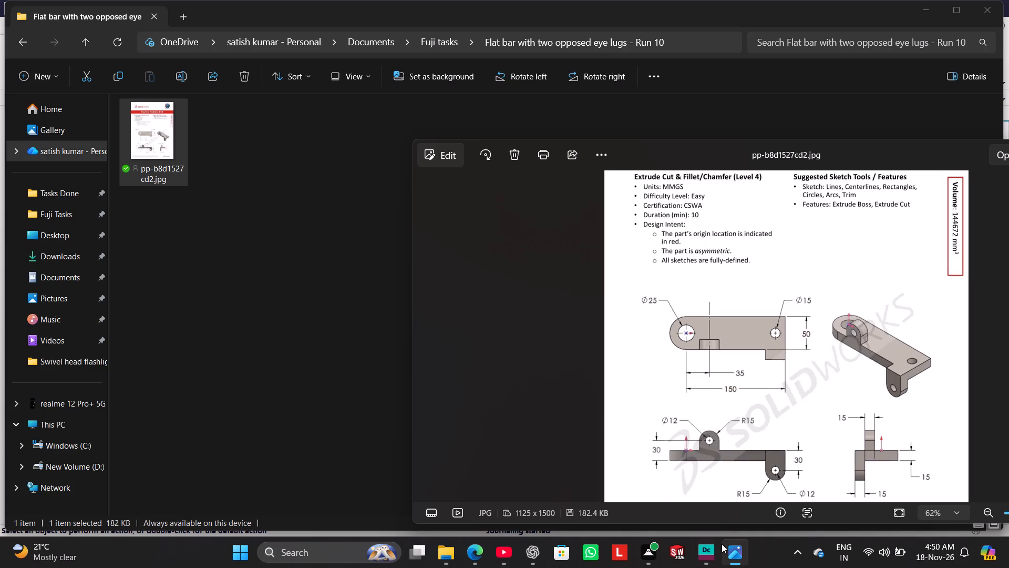
{"action": "left_click", "coordinate": [715, 554]}
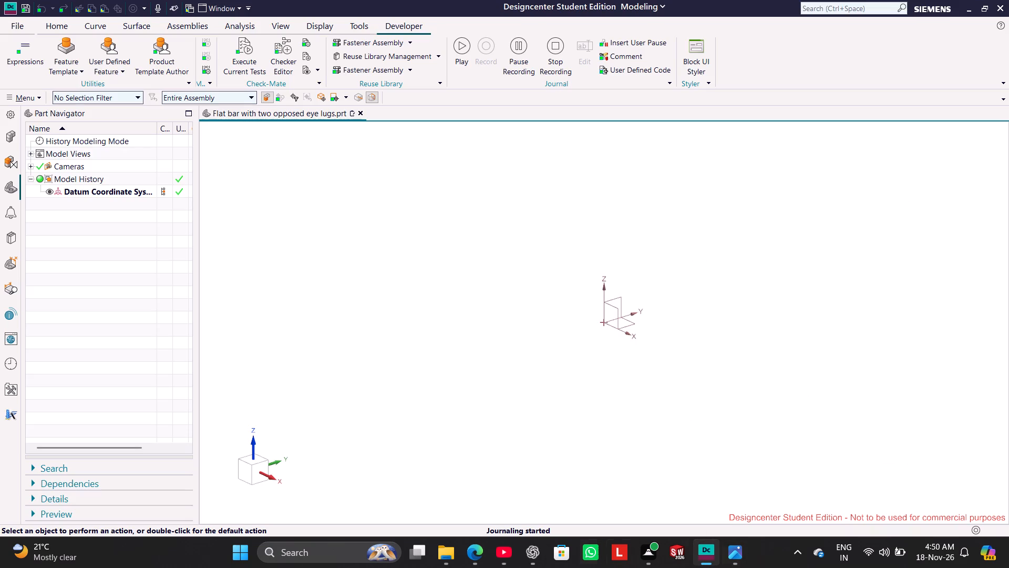
{"action": "left_click", "coordinate": [734, 551]}
{"action": "scroll", "coordinate": [894, 419], "scroll_direction": "up", "scroll_amount": 1}
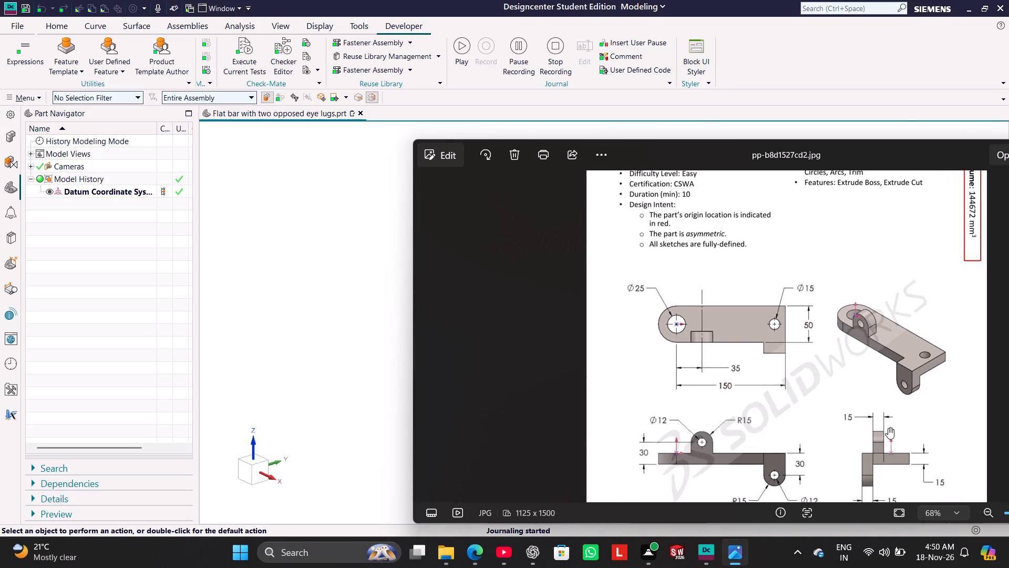
{"action": "middle_click_drag", "start_coordinate": [887, 429], "coordinate": [857, 369]}
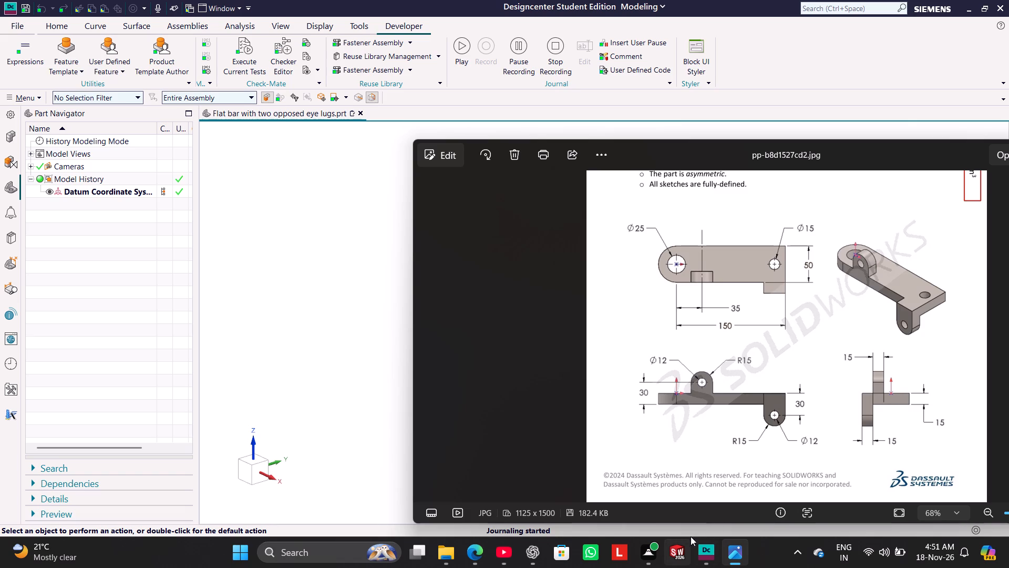
Return to Designcenter and create a new sketch on the Top principal plane.
{"action": "left_click", "coordinate": [712, 547]}
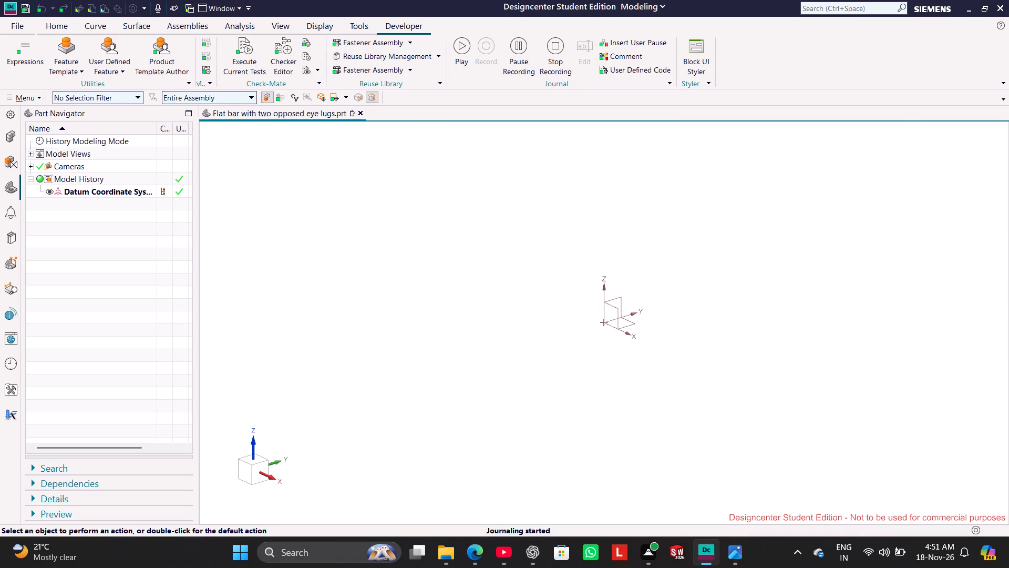
{"action": "left_click", "coordinate": [50, 31]}
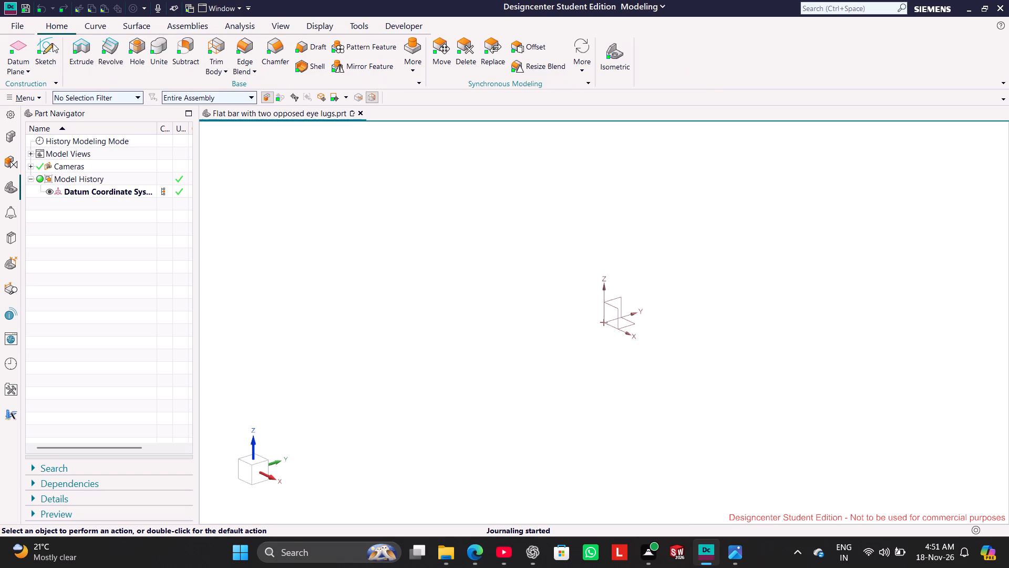
{"action": "left_click", "coordinate": [55, 54]}
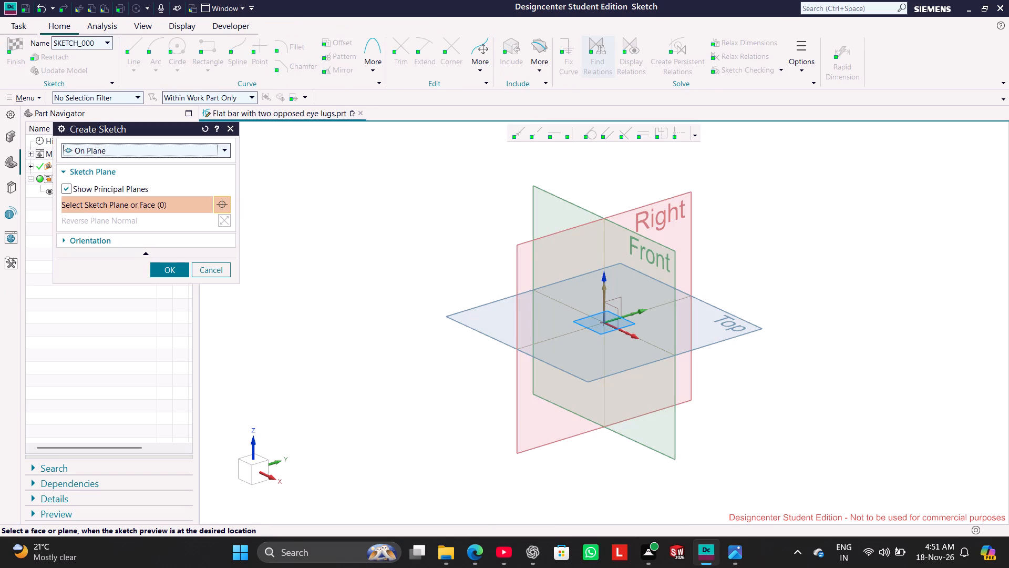
{"action": "left_click", "coordinate": [491, 316]}
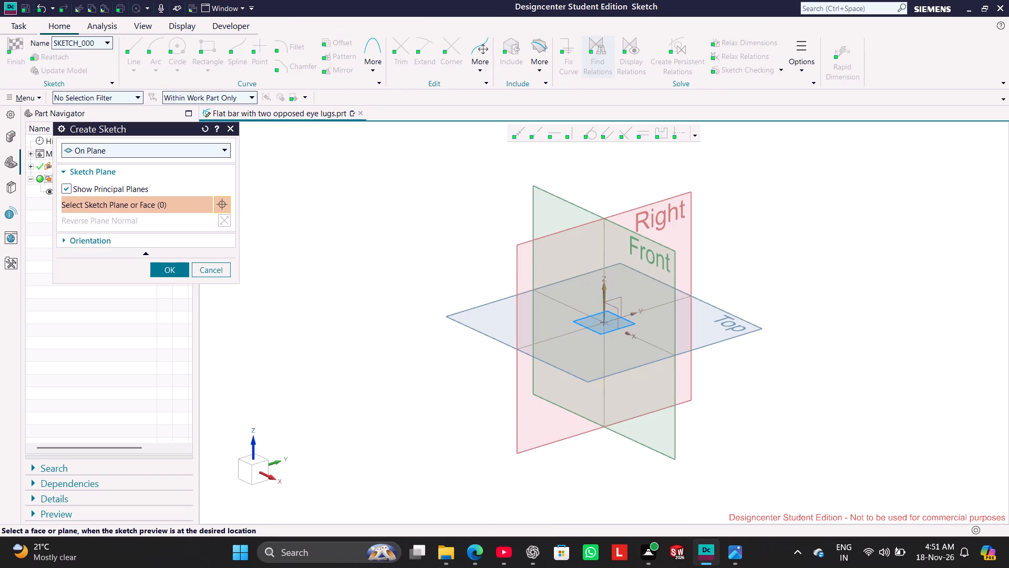
{"action": "left_click", "coordinate": [176, 273]}
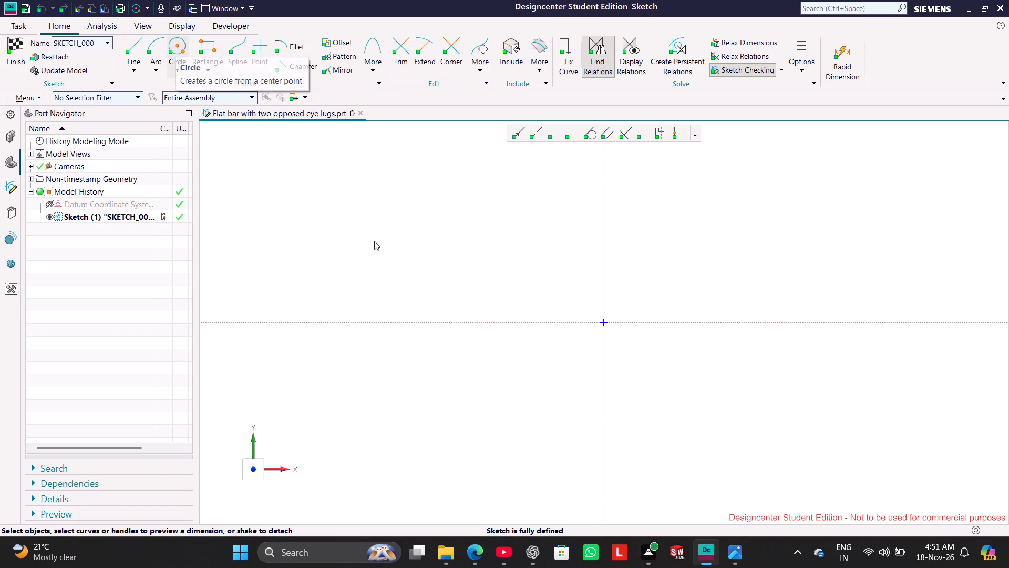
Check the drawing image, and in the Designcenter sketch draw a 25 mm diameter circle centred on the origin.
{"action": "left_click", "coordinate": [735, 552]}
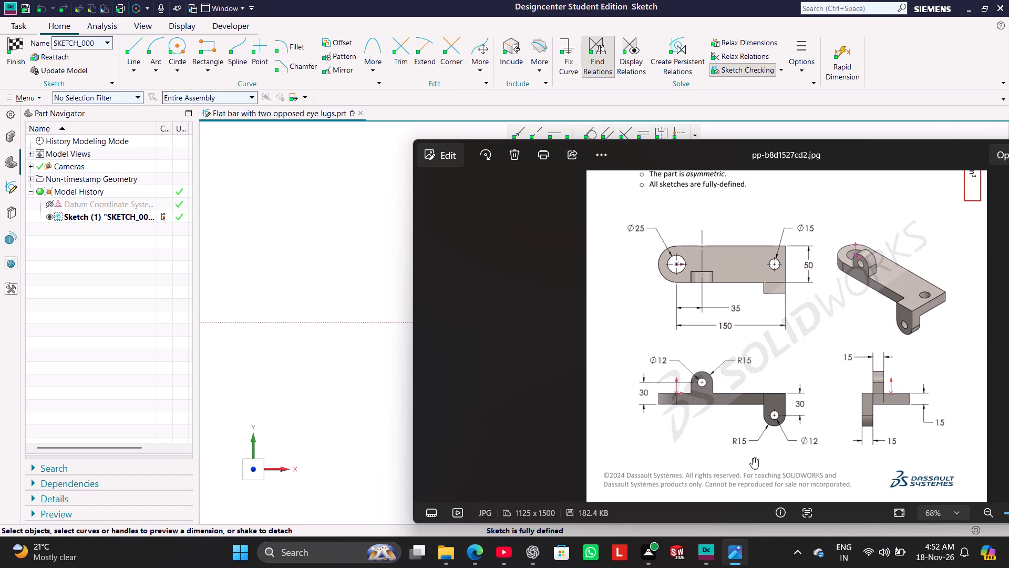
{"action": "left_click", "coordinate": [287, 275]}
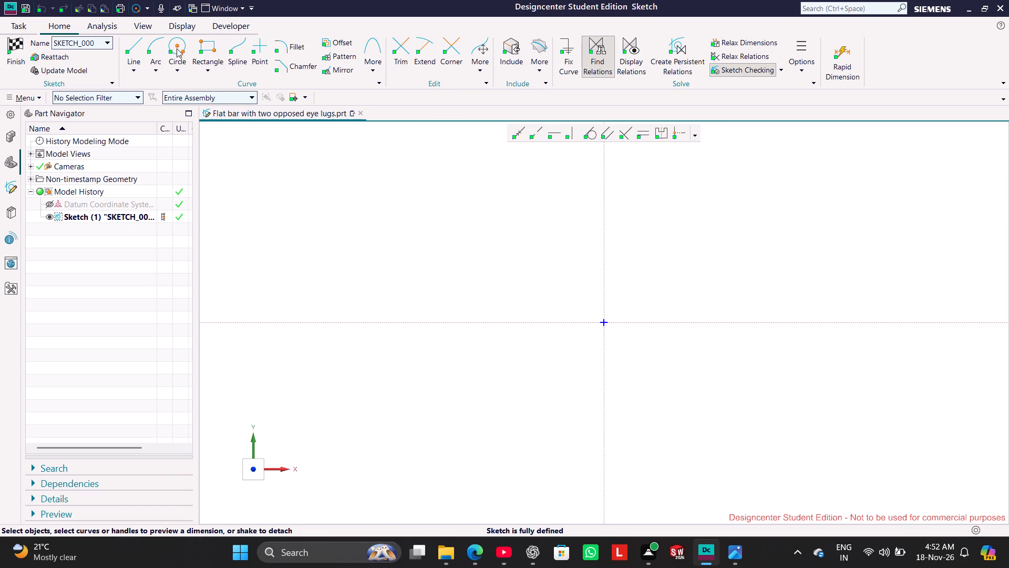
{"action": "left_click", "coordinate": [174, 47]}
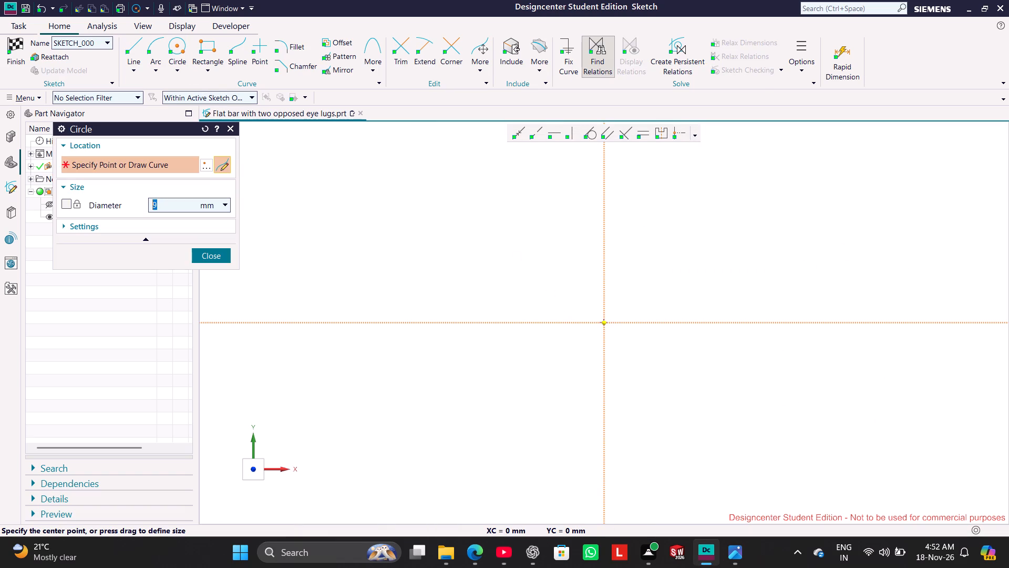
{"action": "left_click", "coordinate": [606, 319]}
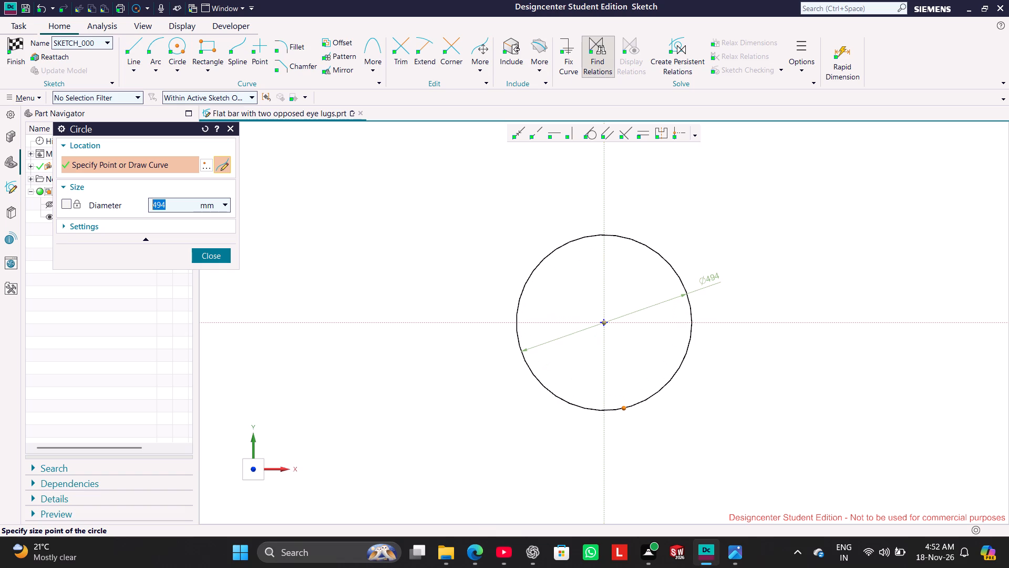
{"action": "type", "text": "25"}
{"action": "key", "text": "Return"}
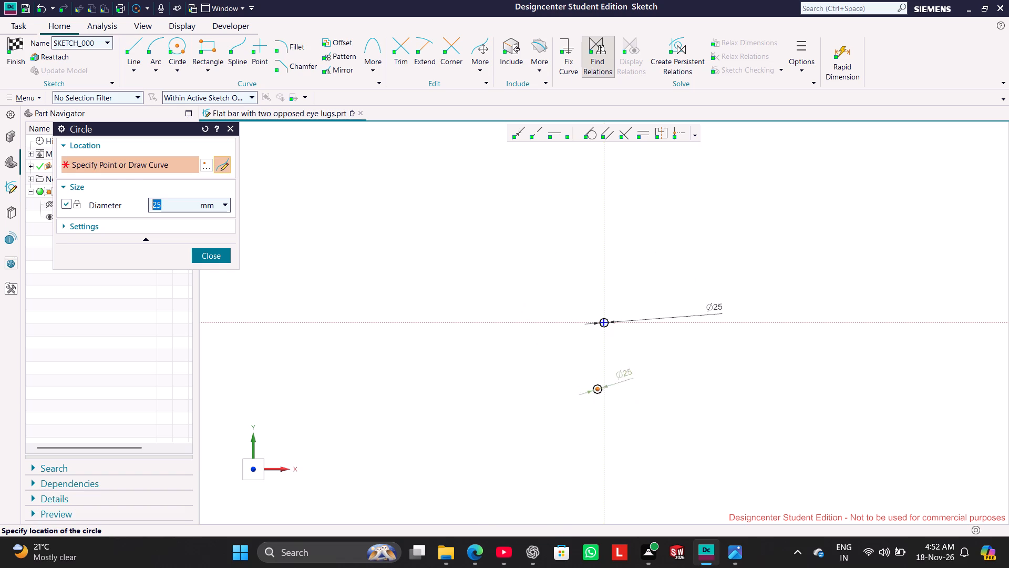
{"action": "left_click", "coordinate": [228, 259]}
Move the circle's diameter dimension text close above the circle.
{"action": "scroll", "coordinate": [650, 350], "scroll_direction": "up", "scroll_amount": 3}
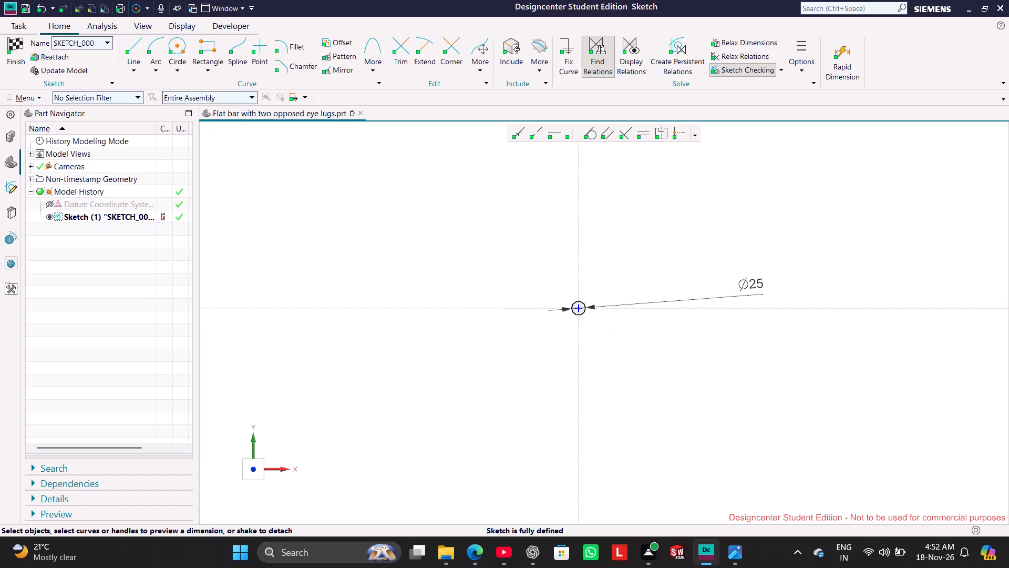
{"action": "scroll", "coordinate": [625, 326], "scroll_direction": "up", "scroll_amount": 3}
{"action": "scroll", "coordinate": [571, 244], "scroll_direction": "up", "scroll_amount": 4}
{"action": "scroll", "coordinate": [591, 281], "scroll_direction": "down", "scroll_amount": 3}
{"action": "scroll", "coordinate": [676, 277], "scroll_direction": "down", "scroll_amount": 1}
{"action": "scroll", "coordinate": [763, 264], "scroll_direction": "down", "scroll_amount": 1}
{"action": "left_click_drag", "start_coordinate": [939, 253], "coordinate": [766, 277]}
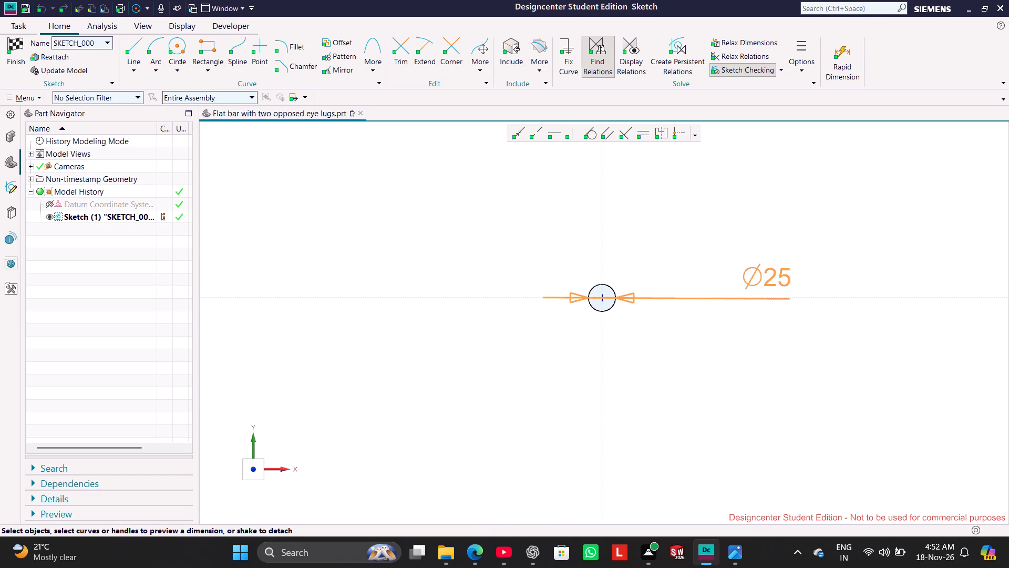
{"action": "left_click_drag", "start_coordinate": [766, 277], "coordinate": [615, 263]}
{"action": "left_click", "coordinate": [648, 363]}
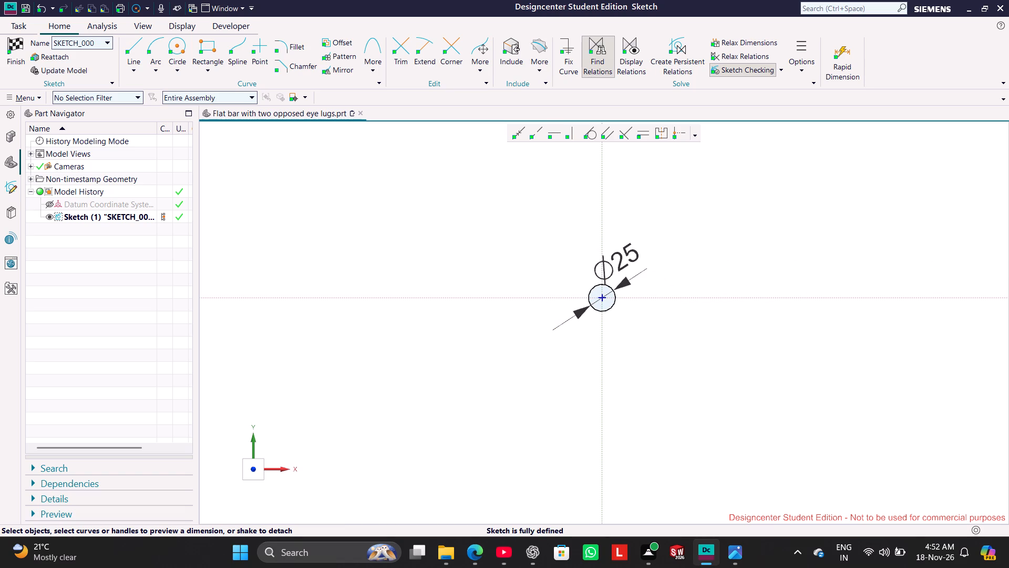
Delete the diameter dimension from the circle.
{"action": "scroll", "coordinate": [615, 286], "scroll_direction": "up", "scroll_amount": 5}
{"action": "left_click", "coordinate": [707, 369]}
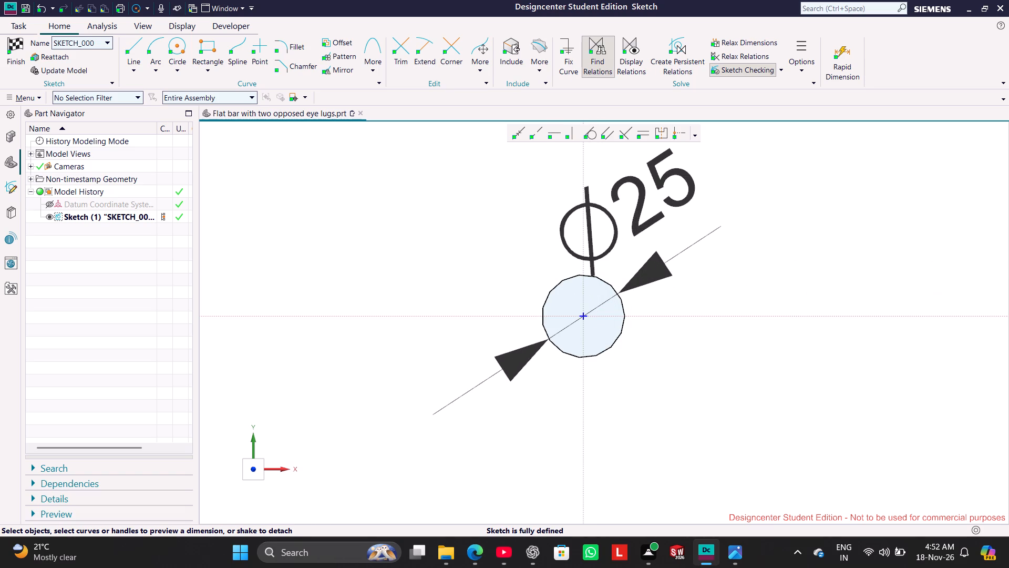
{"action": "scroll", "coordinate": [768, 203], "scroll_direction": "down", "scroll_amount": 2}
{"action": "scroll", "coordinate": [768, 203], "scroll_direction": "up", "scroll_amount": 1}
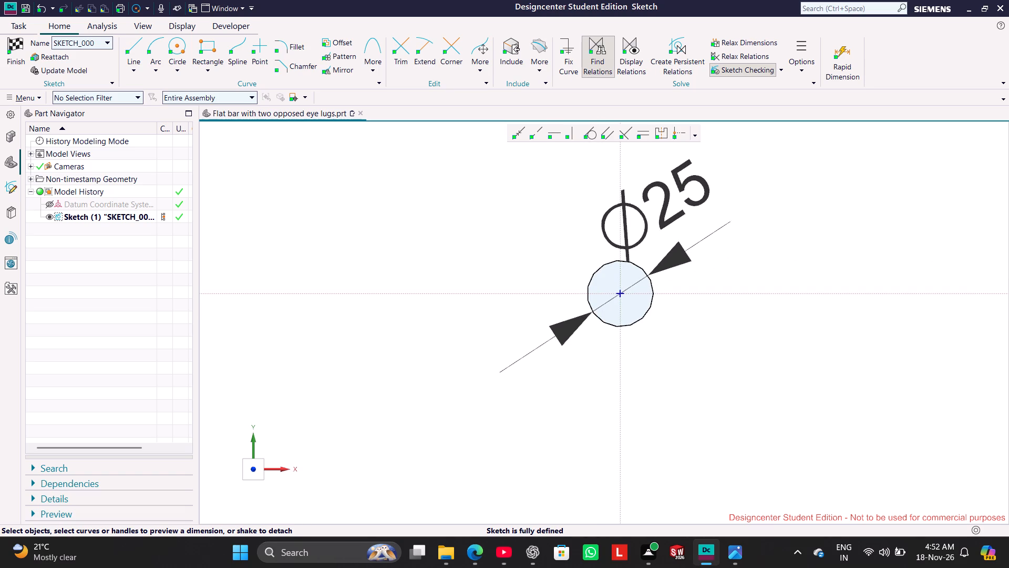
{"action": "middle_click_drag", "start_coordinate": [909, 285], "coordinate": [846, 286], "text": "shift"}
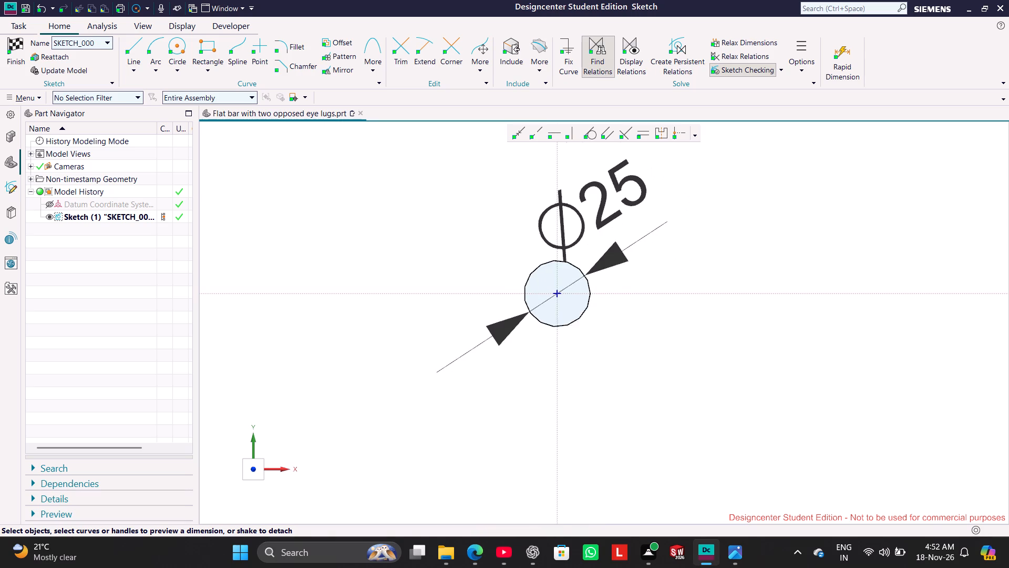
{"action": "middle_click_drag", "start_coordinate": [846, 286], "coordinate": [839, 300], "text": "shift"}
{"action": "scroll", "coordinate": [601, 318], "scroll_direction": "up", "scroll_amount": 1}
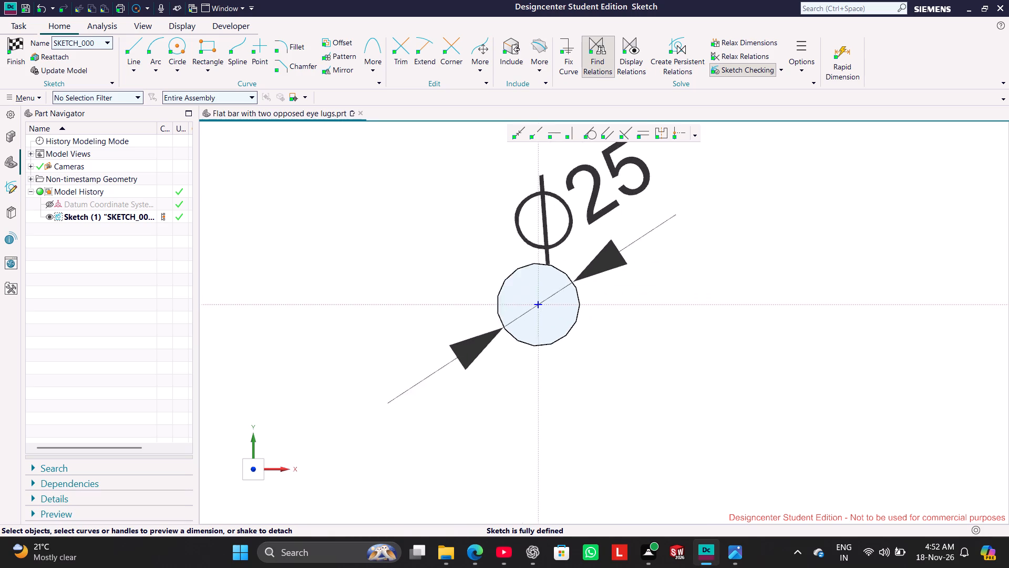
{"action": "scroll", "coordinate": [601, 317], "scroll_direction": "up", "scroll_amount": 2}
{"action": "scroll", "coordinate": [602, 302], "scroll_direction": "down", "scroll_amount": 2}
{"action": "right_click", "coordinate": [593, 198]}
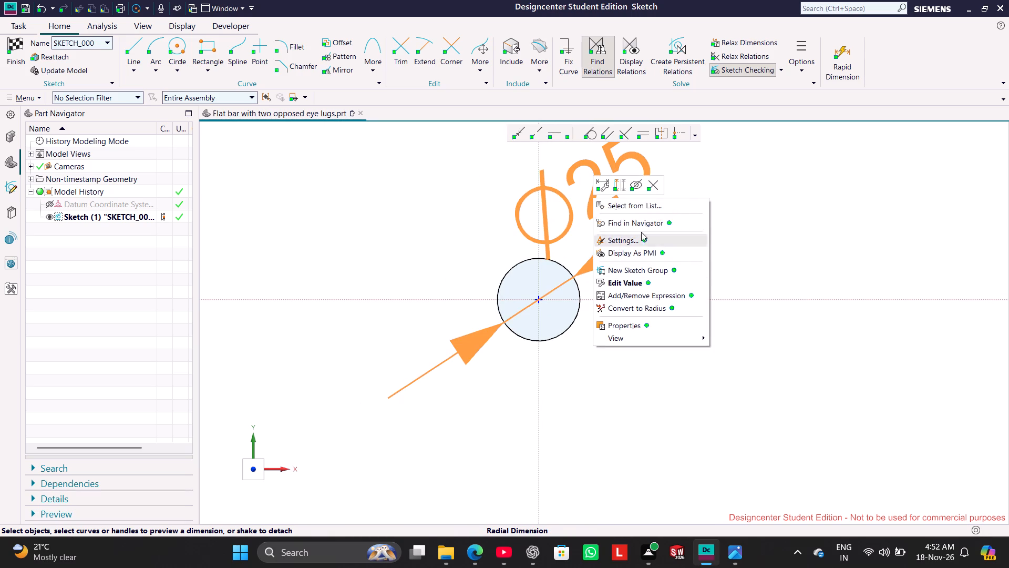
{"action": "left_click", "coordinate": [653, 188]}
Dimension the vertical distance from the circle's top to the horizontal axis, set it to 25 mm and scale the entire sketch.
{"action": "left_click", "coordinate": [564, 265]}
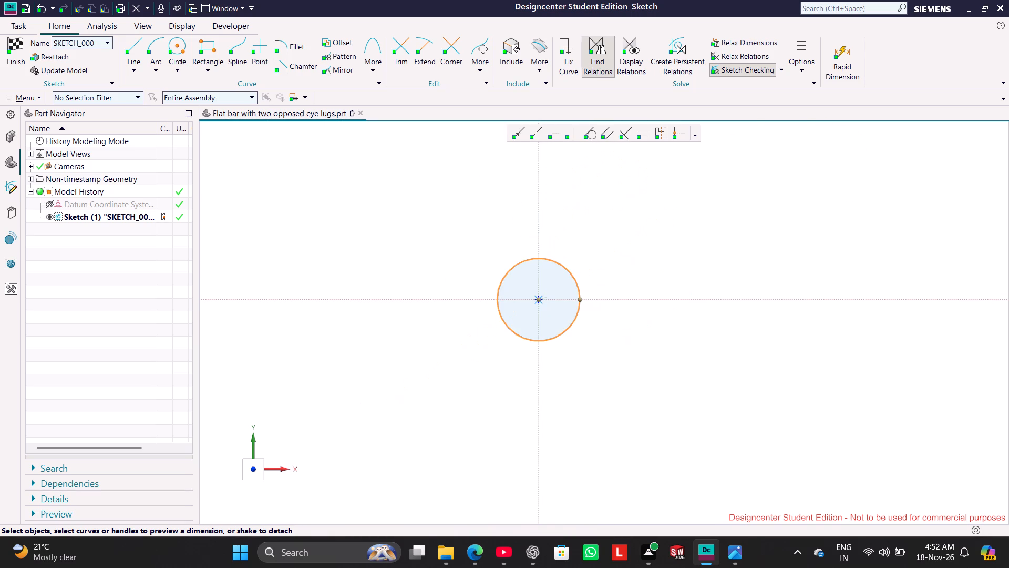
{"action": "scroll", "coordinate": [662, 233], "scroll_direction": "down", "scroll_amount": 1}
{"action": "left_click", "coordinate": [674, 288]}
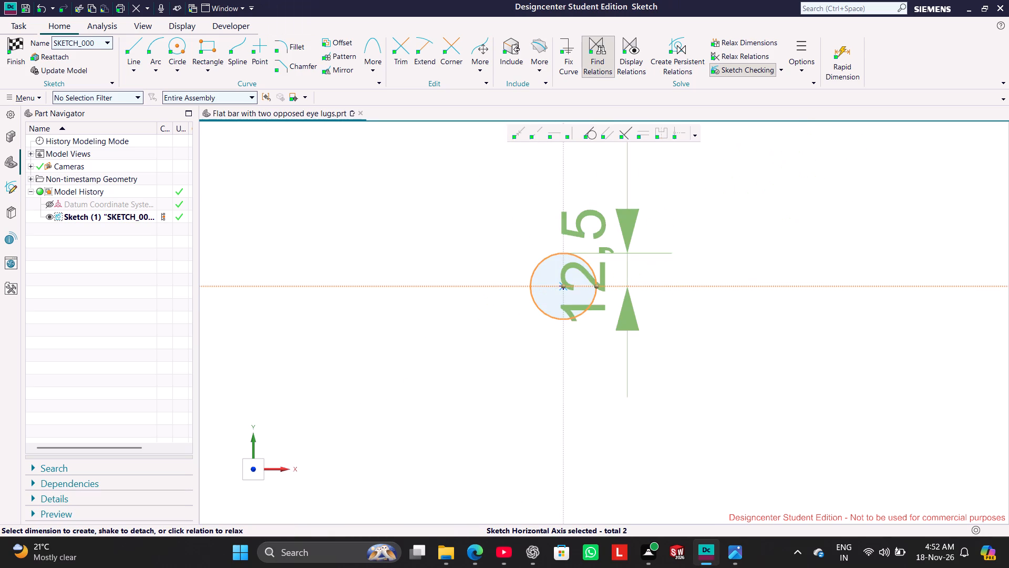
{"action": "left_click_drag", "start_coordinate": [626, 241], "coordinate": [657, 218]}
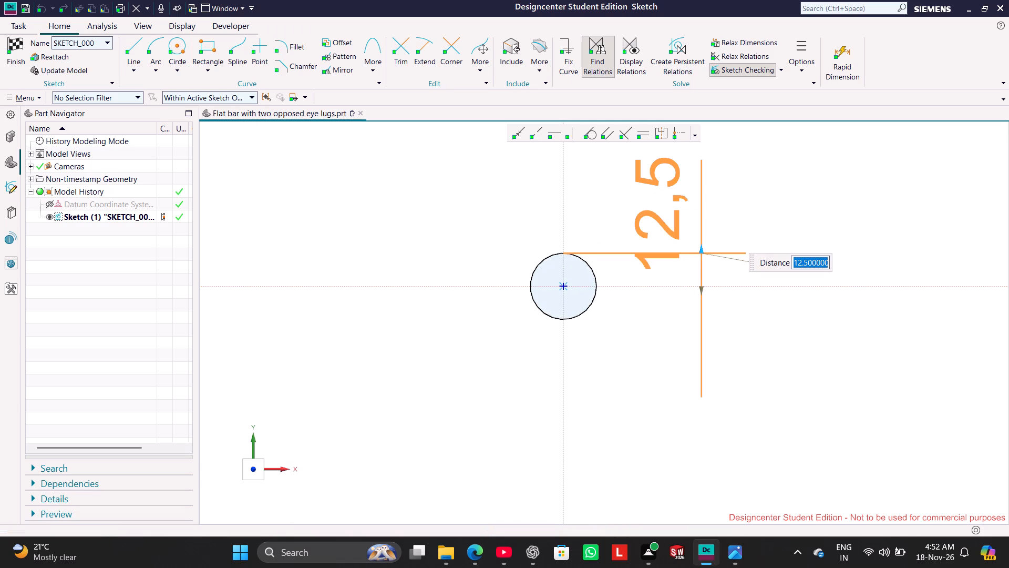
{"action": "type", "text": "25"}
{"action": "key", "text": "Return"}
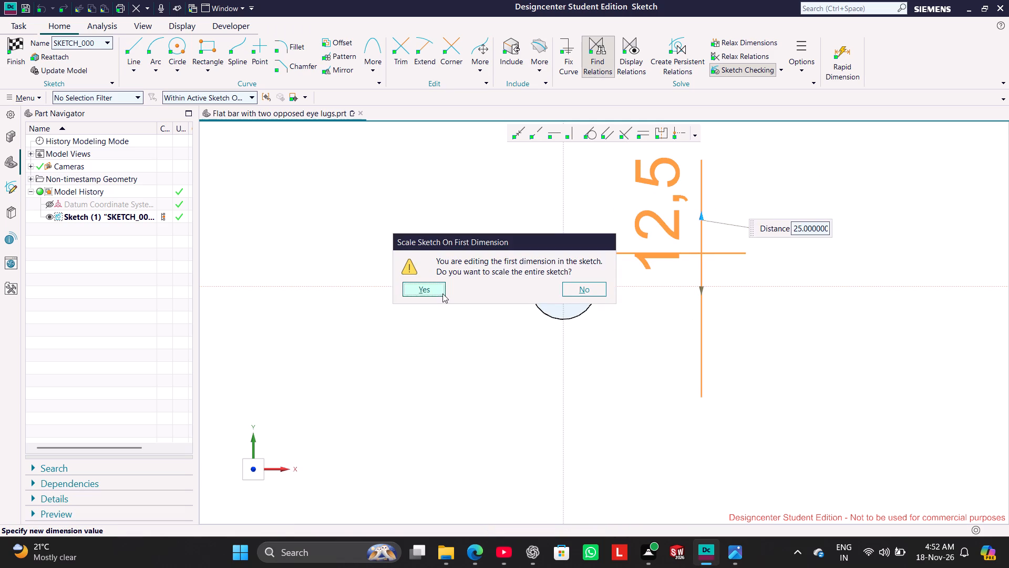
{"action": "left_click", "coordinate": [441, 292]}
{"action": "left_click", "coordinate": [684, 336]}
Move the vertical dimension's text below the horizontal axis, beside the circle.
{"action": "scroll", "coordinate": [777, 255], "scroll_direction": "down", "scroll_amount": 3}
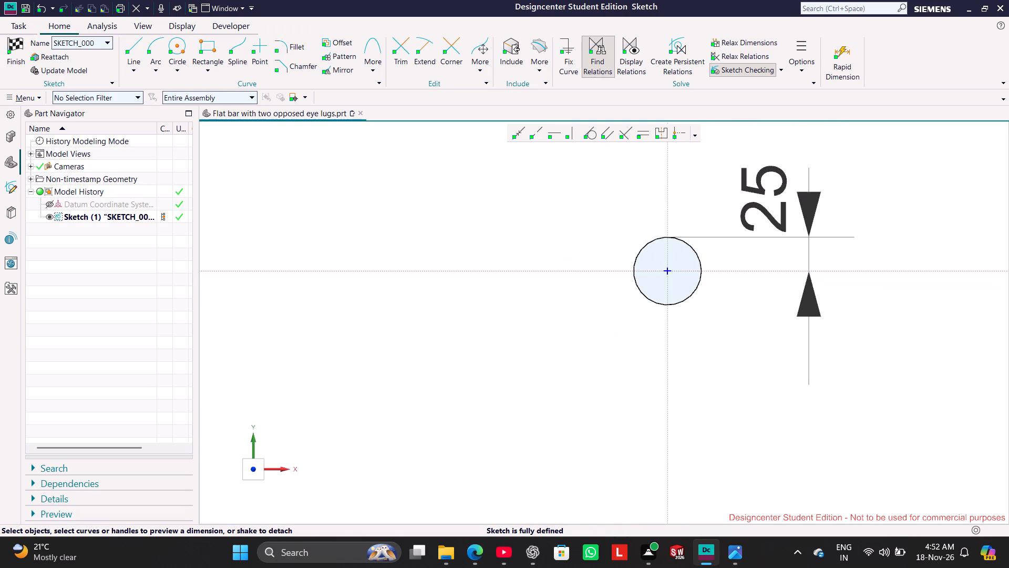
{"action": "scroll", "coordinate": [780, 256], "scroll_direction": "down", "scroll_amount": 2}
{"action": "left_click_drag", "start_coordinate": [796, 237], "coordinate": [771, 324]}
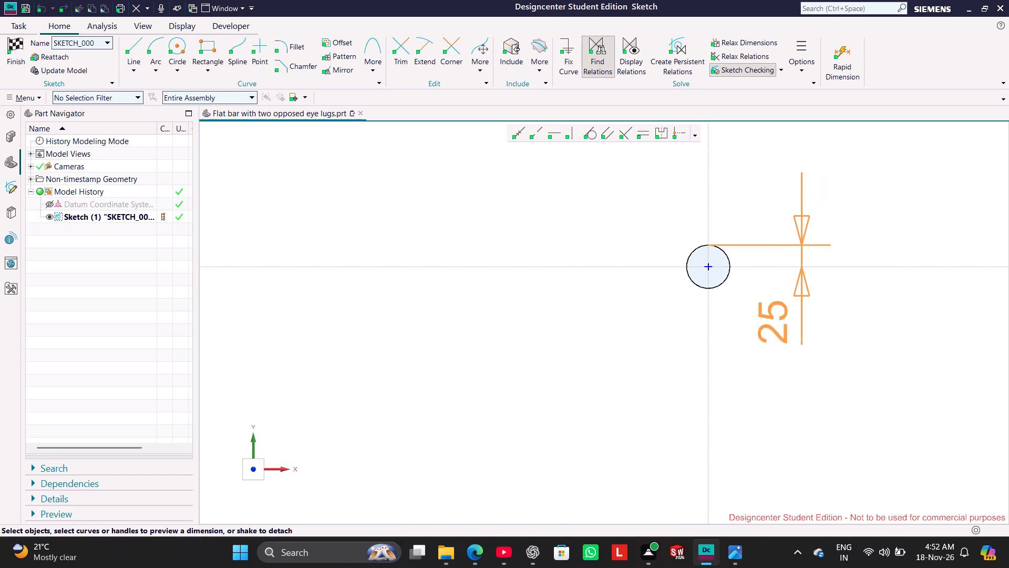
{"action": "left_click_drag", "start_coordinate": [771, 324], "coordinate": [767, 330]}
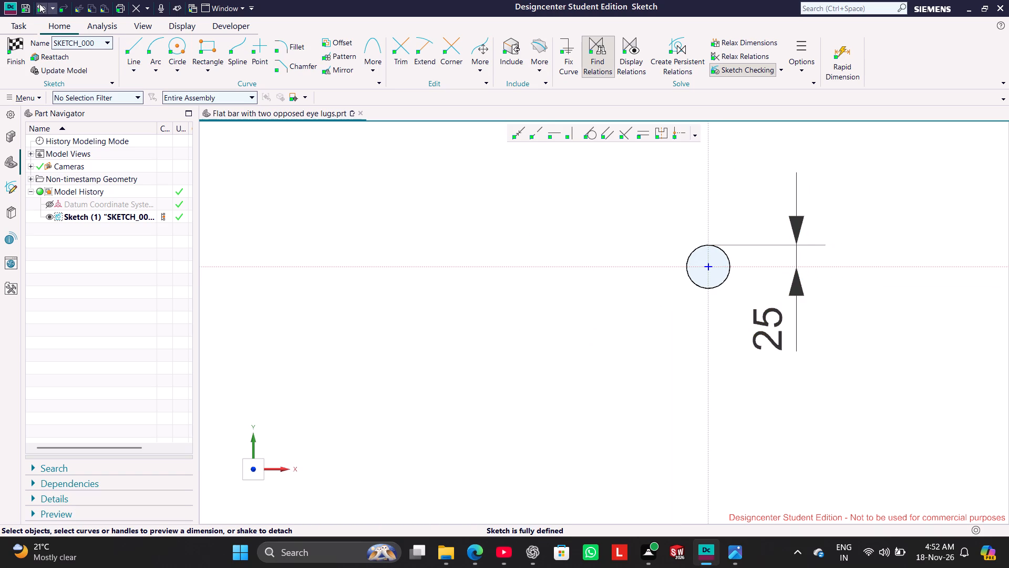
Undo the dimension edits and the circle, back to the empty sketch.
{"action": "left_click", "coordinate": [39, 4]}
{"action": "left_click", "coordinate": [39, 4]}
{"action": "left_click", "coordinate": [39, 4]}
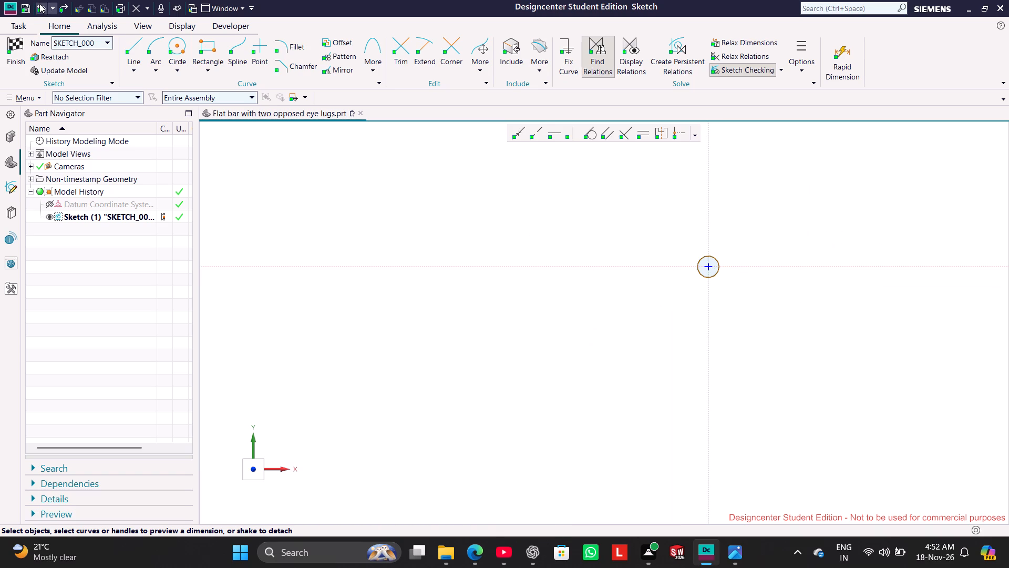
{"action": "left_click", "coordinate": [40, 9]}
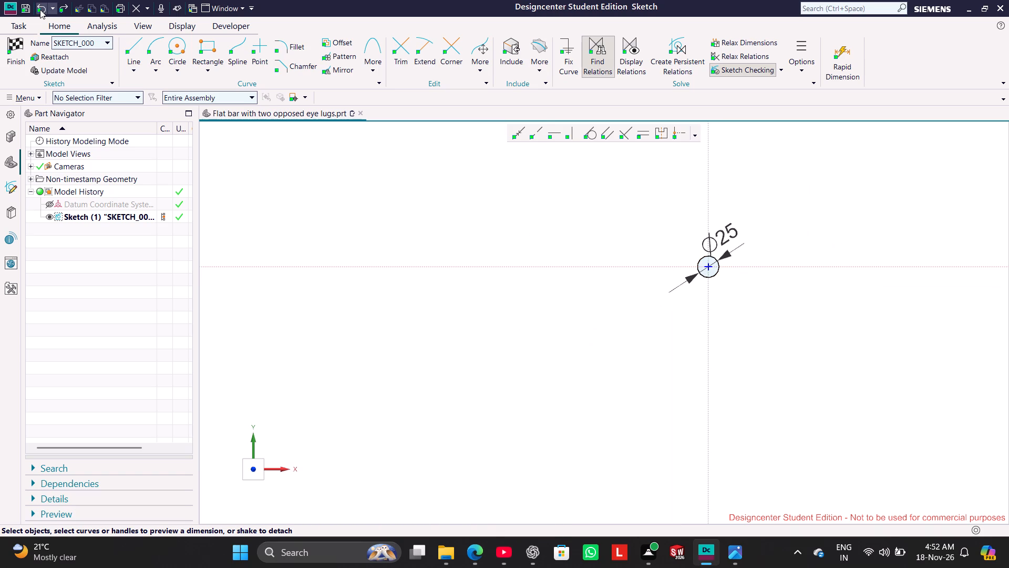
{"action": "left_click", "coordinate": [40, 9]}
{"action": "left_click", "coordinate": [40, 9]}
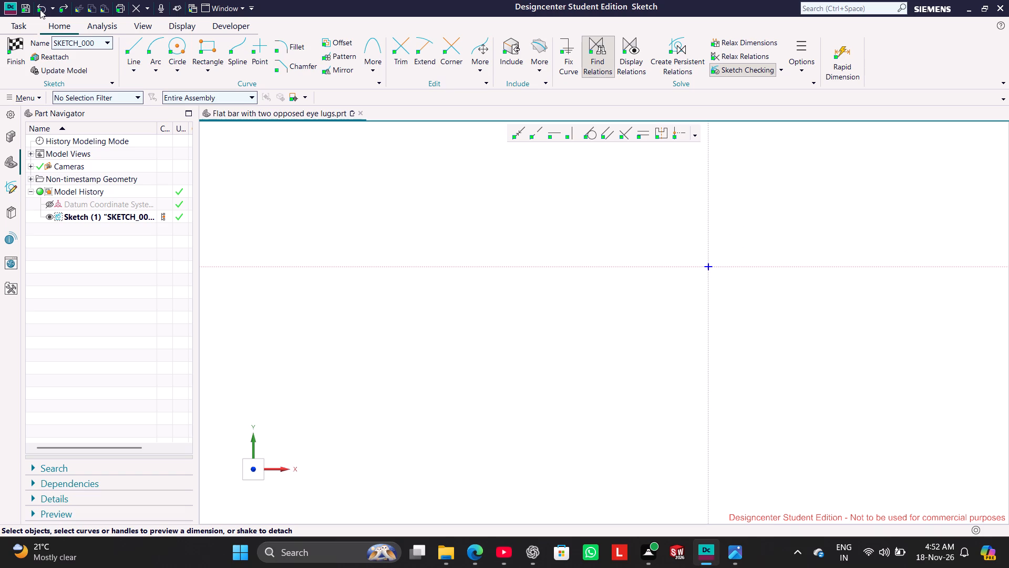
Sketch a circle about 230 mm in diameter on the horizontal axis, centred just beside the origin.
{"action": "left_click", "coordinate": [180, 45]}
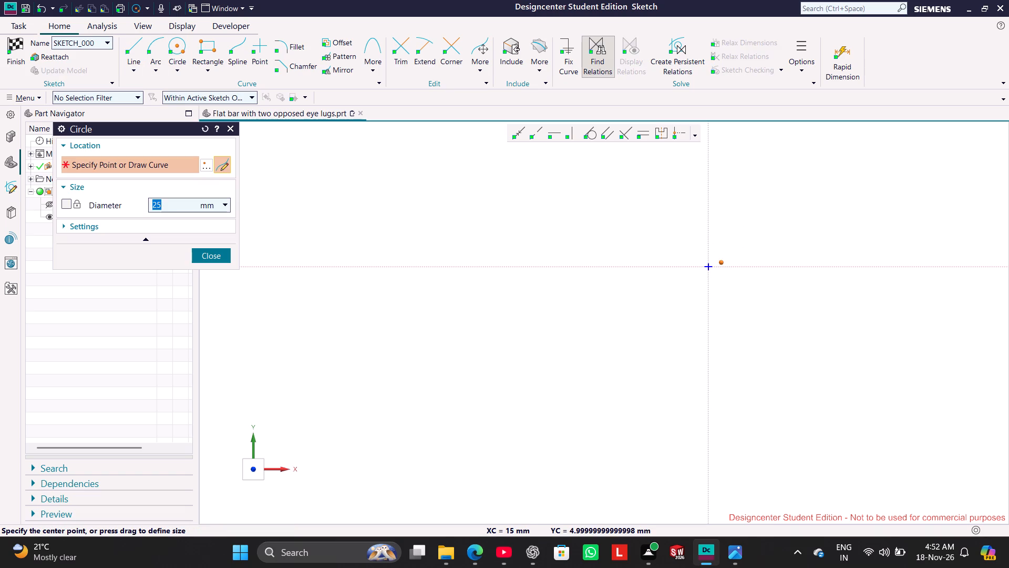
{"action": "left_click", "coordinate": [711, 267]}
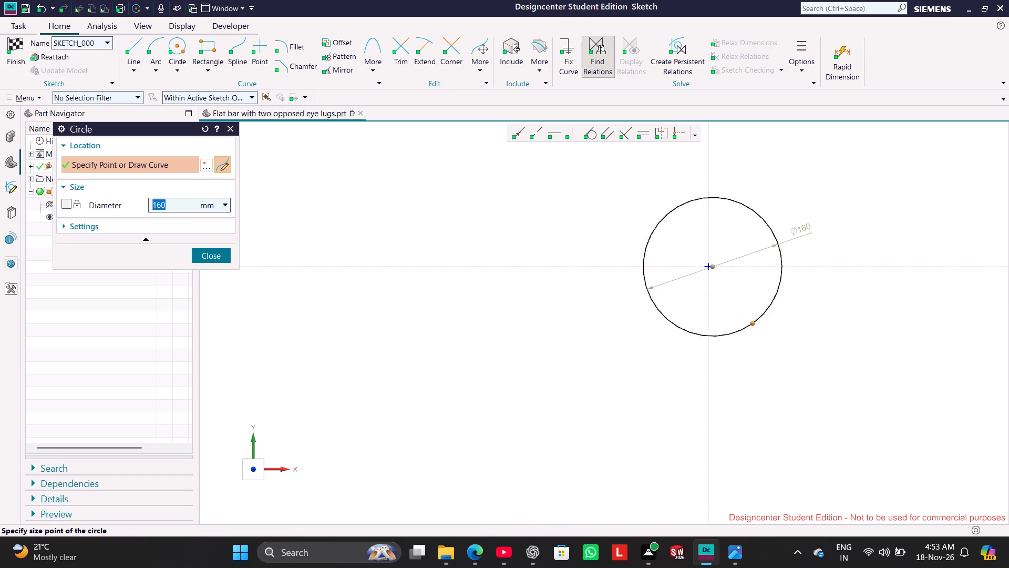
{"action": "left_click", "coordinate": [774, 348]}
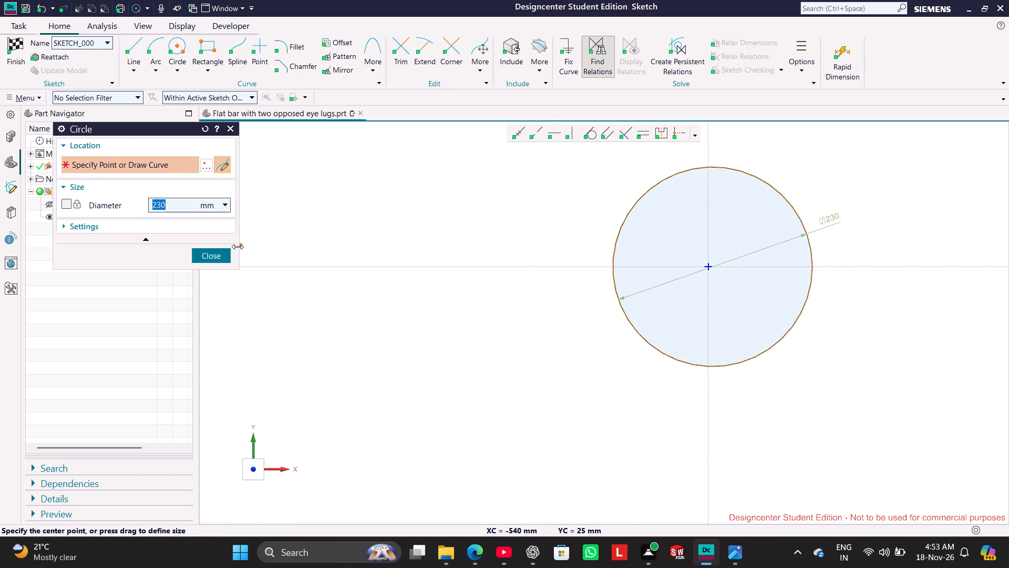
{"action": "left_click", "coordinate": [224, 254]}
Set the circle's diameter to 25 mm and scale the entire sketch with it.
{"action": "left_click", "coordinate": [767, 187]}
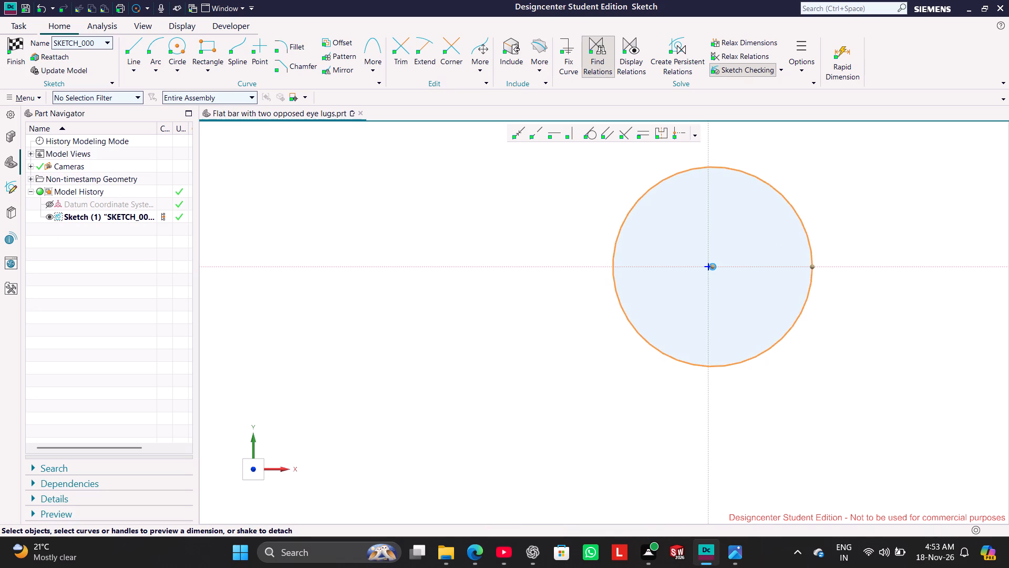
{"action": "double_click", "coordinate": [833, 217]}
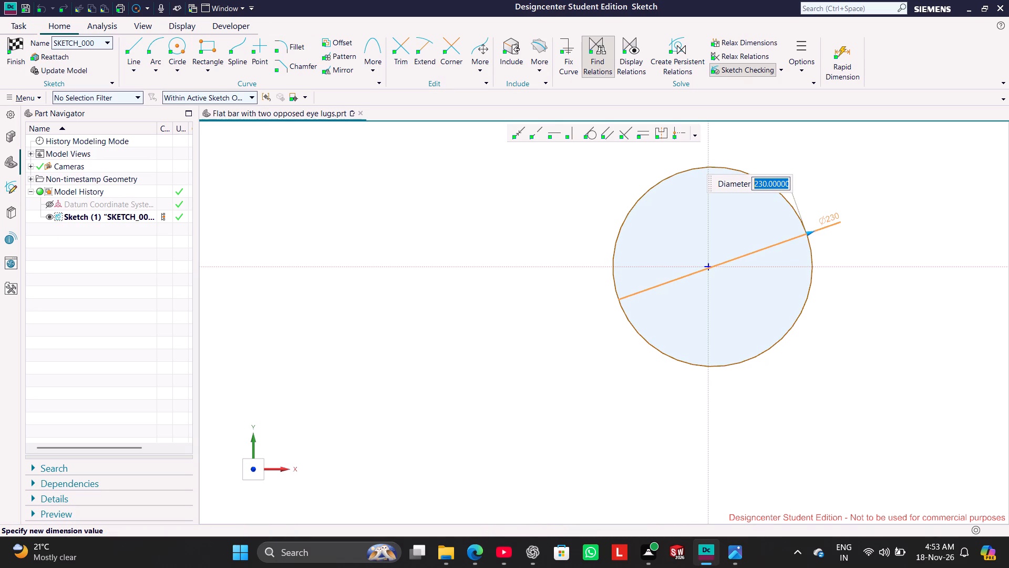
{"action": "type", "text": "25"}
{"action": "key", "text": "Return"}
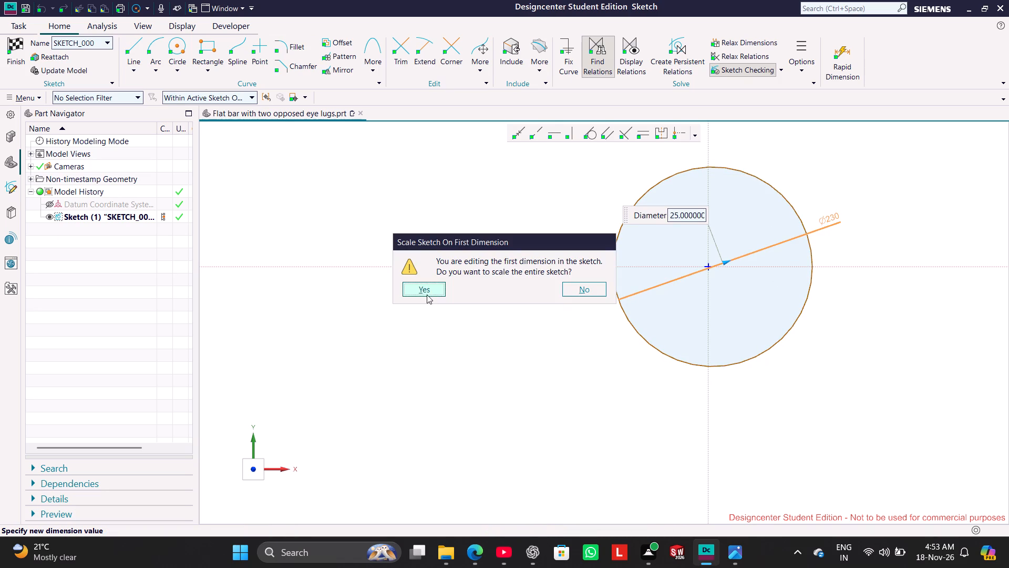
{"action": "left_click", "coordinate": [428, 291]}
{"action": "left_click", "coordinate": [761, 239]}
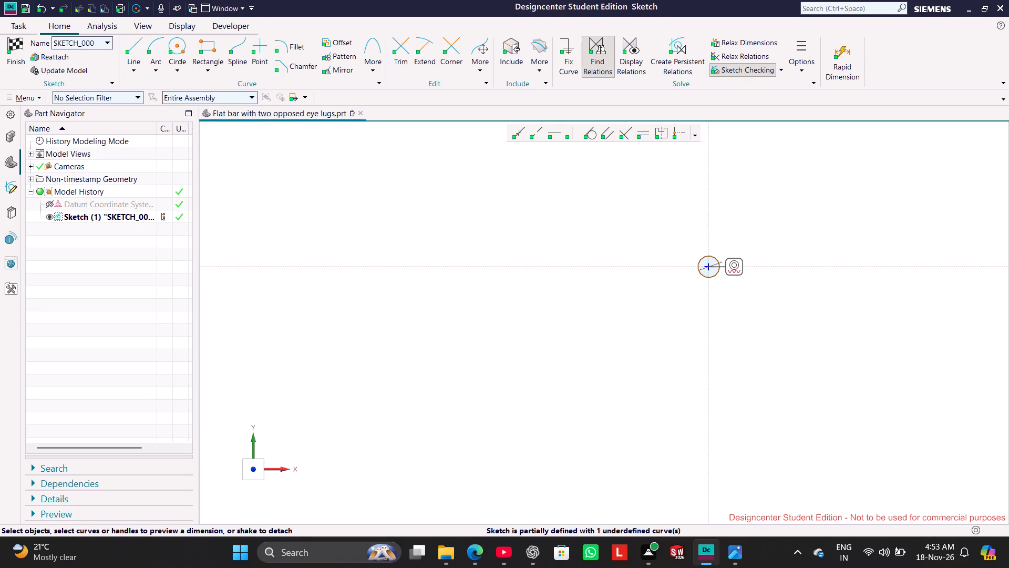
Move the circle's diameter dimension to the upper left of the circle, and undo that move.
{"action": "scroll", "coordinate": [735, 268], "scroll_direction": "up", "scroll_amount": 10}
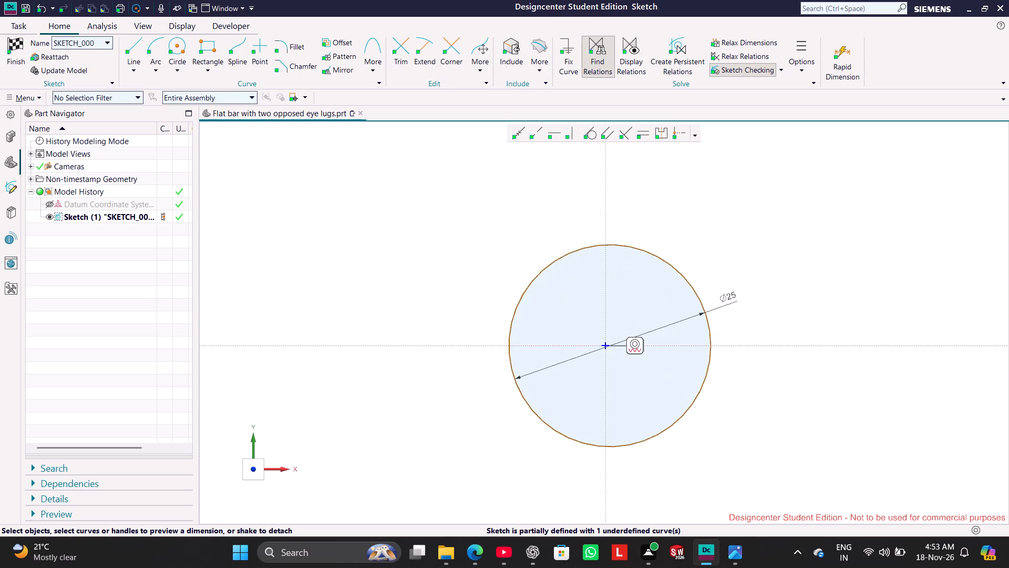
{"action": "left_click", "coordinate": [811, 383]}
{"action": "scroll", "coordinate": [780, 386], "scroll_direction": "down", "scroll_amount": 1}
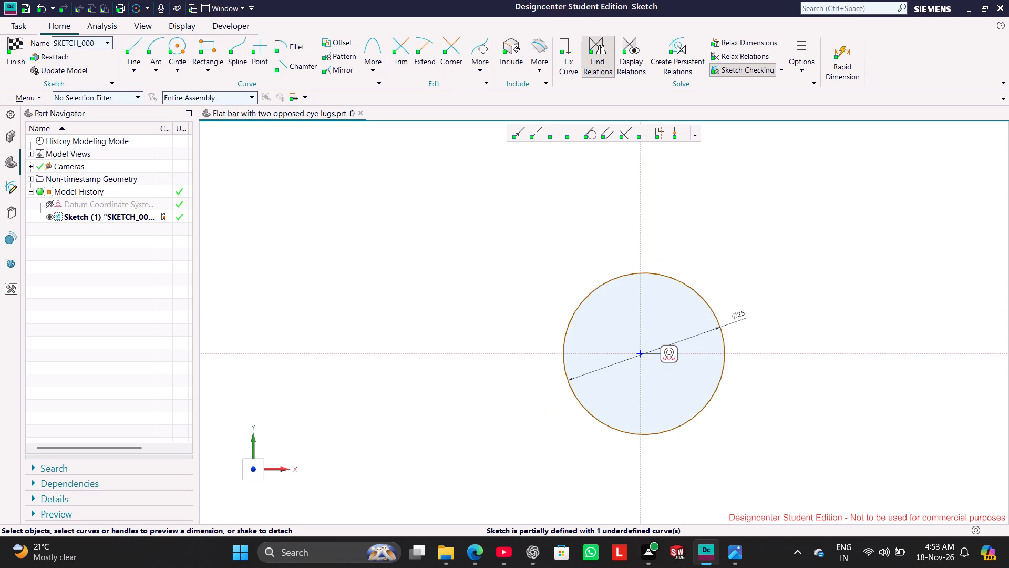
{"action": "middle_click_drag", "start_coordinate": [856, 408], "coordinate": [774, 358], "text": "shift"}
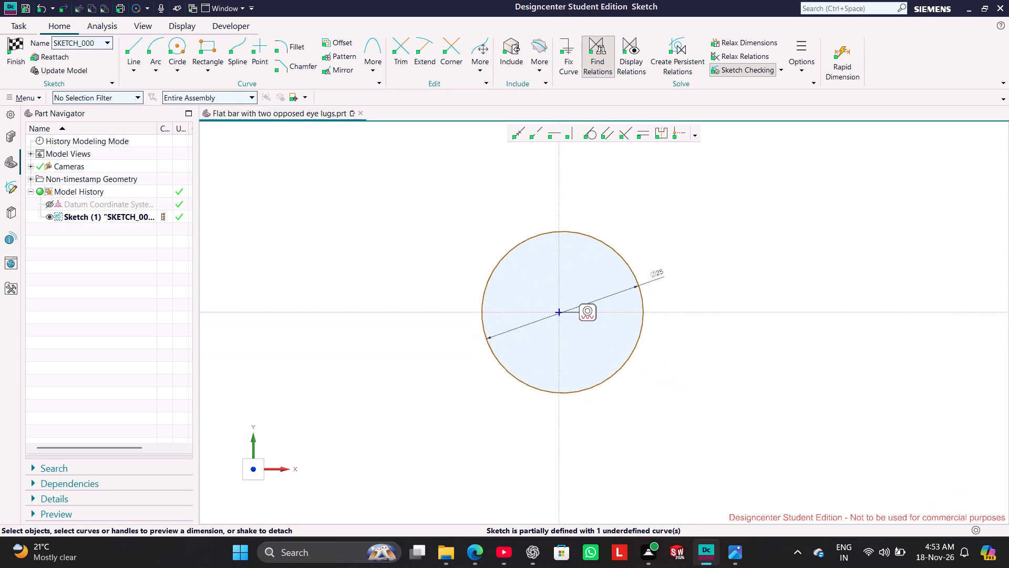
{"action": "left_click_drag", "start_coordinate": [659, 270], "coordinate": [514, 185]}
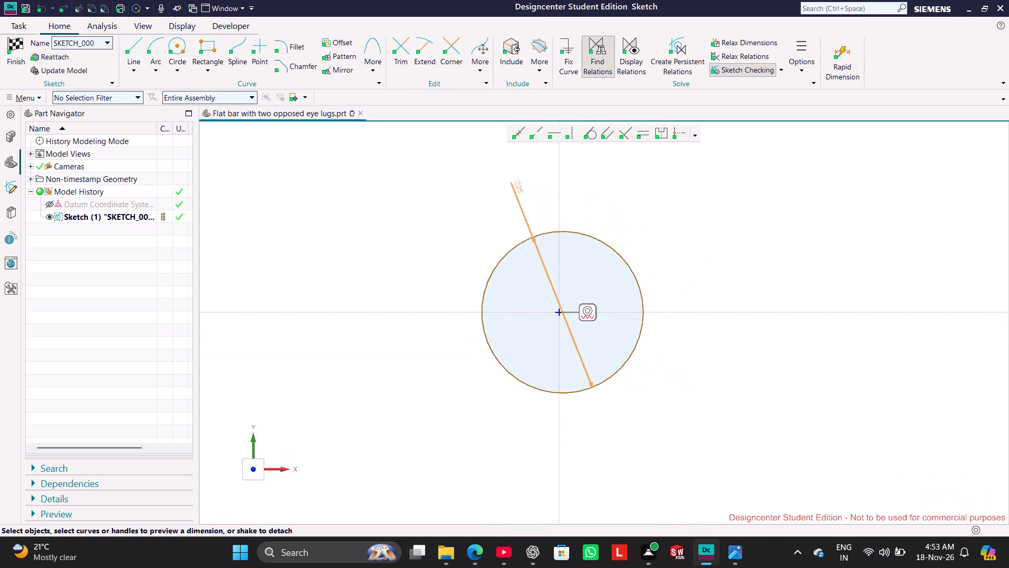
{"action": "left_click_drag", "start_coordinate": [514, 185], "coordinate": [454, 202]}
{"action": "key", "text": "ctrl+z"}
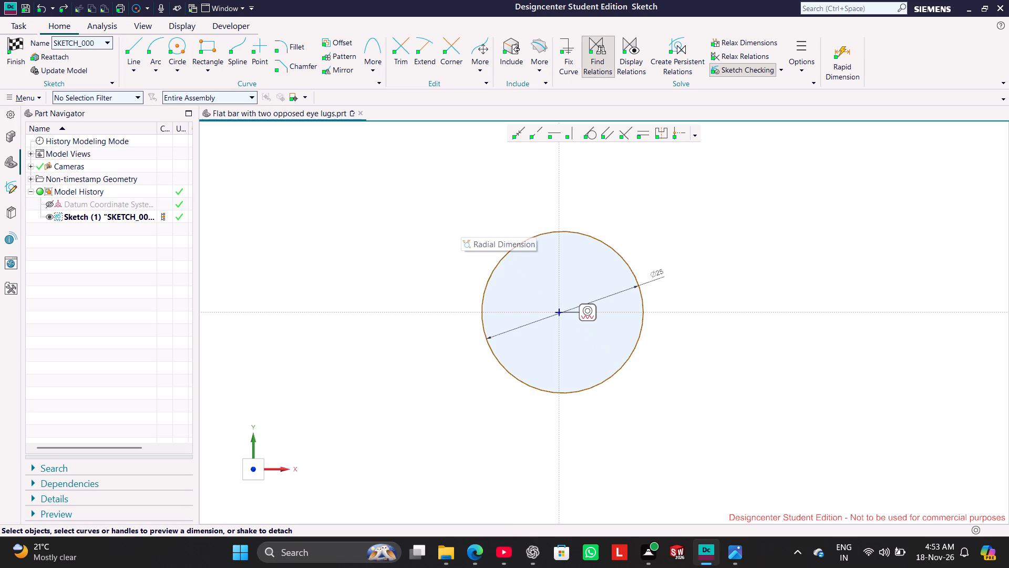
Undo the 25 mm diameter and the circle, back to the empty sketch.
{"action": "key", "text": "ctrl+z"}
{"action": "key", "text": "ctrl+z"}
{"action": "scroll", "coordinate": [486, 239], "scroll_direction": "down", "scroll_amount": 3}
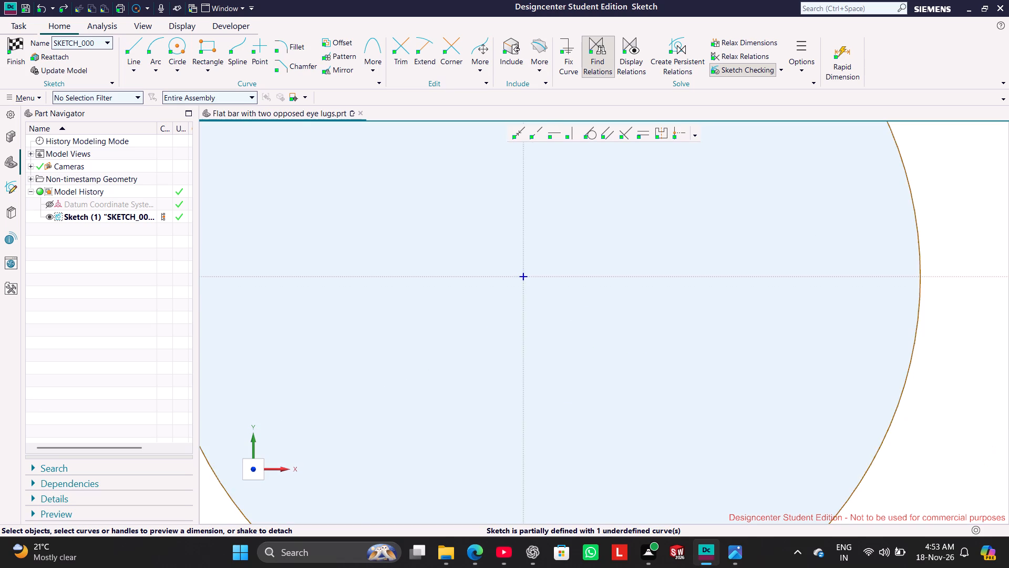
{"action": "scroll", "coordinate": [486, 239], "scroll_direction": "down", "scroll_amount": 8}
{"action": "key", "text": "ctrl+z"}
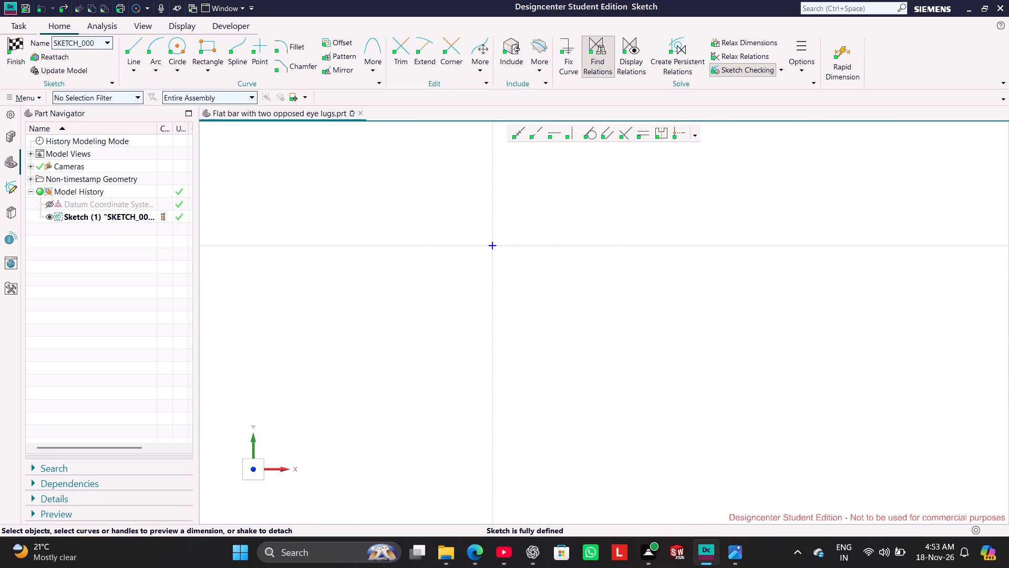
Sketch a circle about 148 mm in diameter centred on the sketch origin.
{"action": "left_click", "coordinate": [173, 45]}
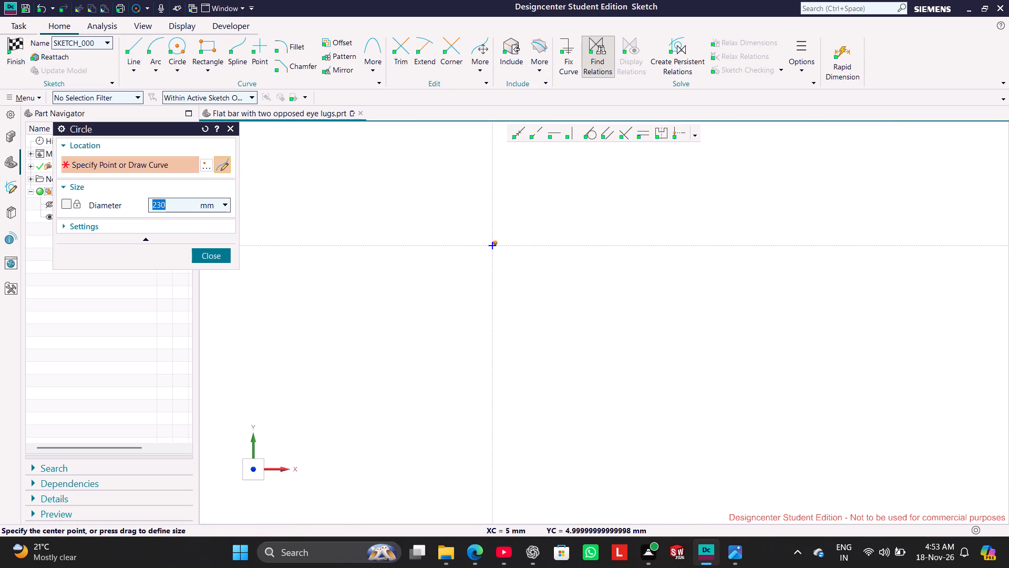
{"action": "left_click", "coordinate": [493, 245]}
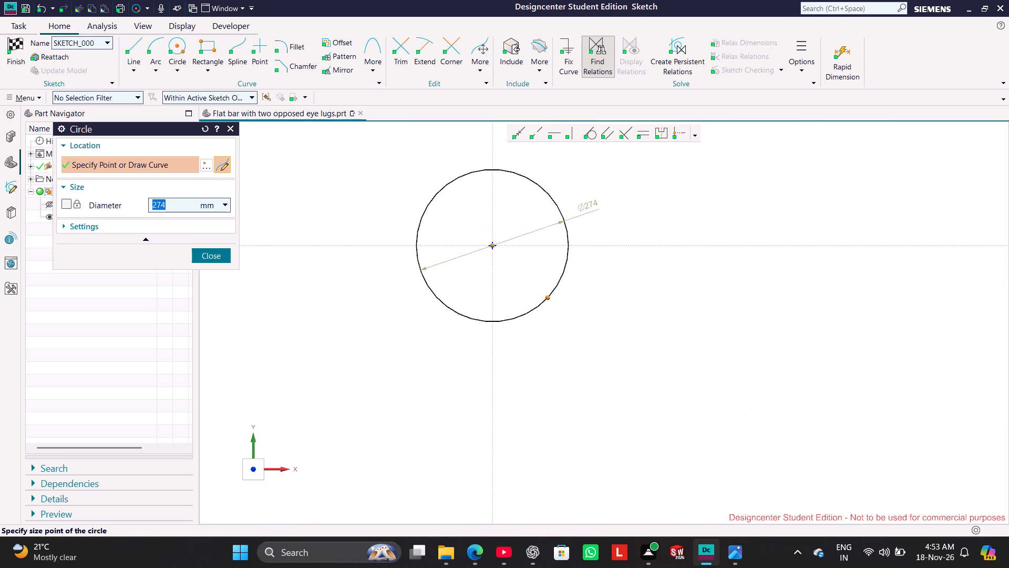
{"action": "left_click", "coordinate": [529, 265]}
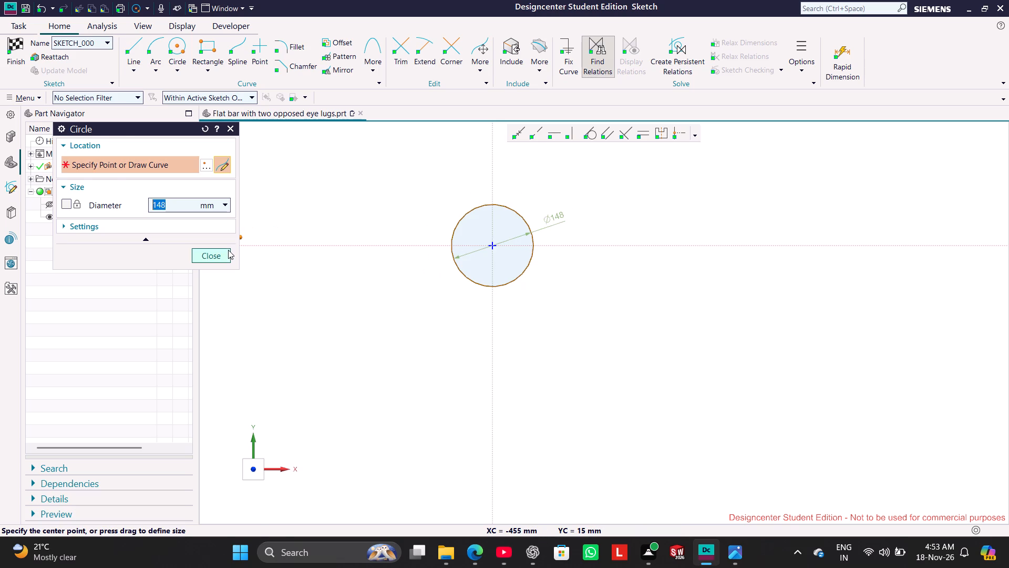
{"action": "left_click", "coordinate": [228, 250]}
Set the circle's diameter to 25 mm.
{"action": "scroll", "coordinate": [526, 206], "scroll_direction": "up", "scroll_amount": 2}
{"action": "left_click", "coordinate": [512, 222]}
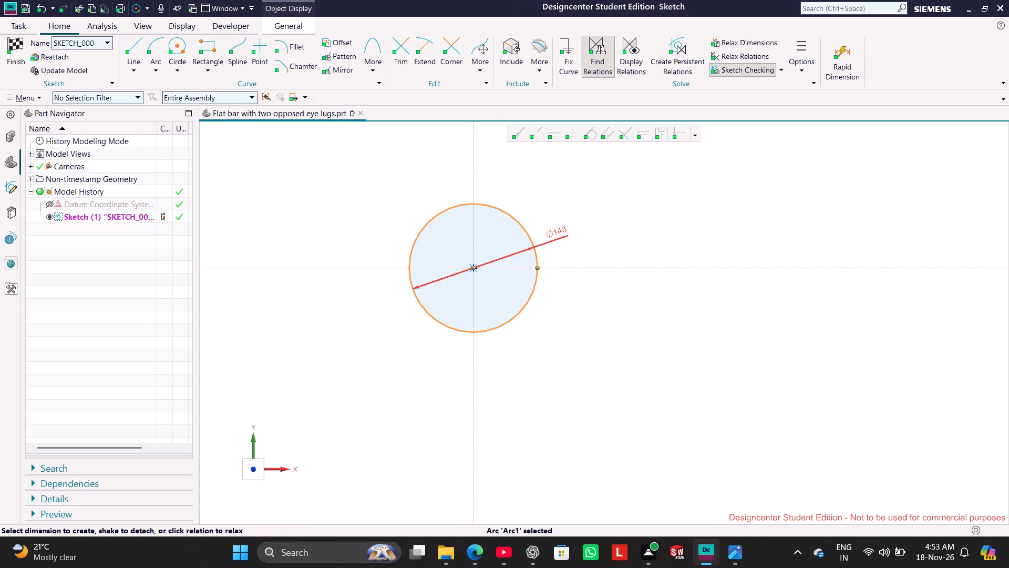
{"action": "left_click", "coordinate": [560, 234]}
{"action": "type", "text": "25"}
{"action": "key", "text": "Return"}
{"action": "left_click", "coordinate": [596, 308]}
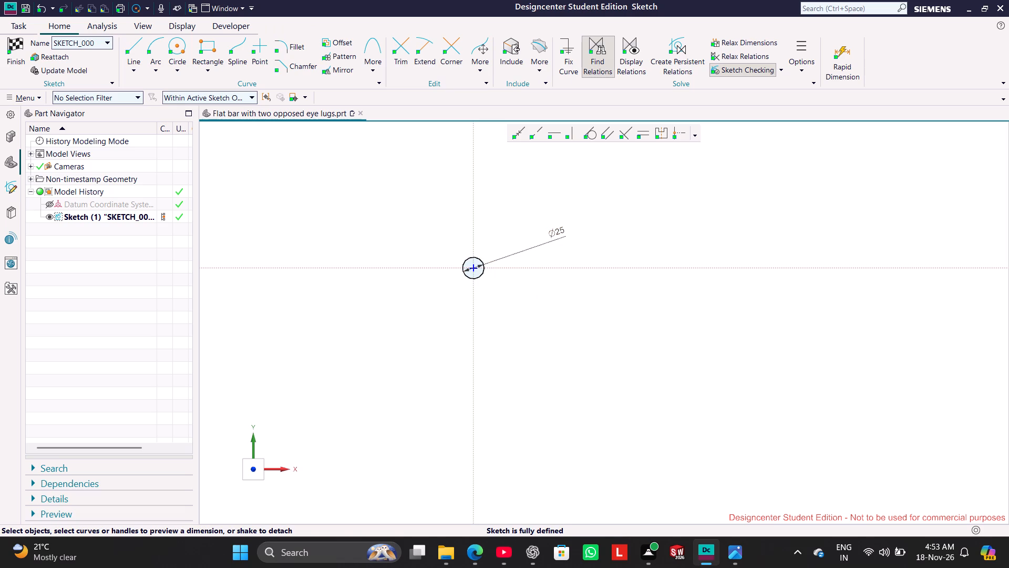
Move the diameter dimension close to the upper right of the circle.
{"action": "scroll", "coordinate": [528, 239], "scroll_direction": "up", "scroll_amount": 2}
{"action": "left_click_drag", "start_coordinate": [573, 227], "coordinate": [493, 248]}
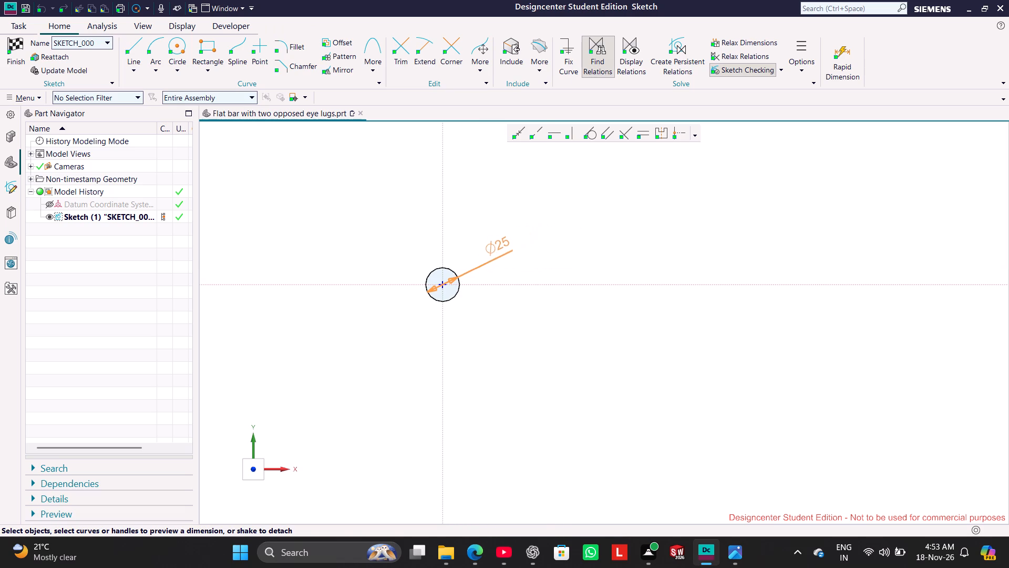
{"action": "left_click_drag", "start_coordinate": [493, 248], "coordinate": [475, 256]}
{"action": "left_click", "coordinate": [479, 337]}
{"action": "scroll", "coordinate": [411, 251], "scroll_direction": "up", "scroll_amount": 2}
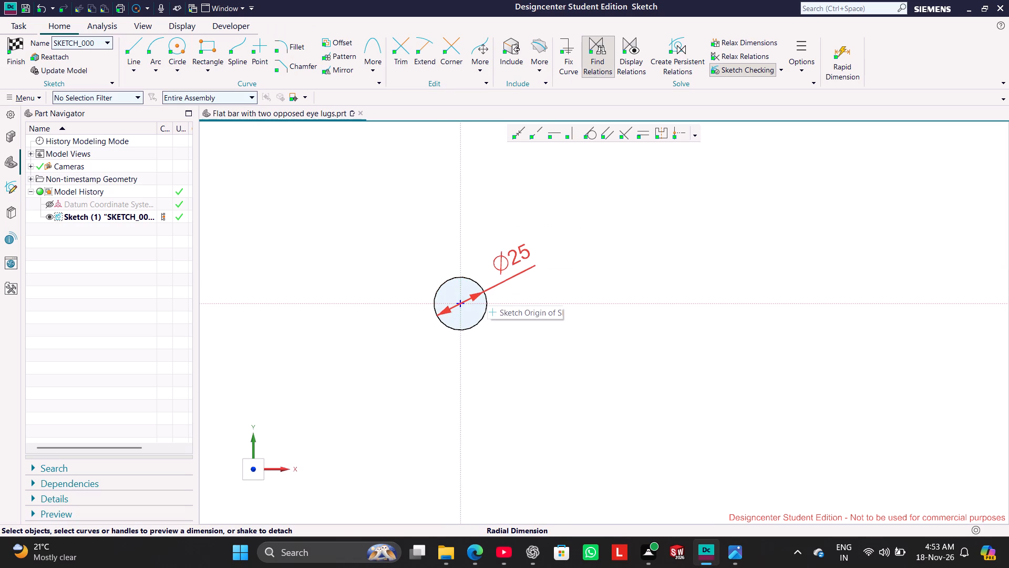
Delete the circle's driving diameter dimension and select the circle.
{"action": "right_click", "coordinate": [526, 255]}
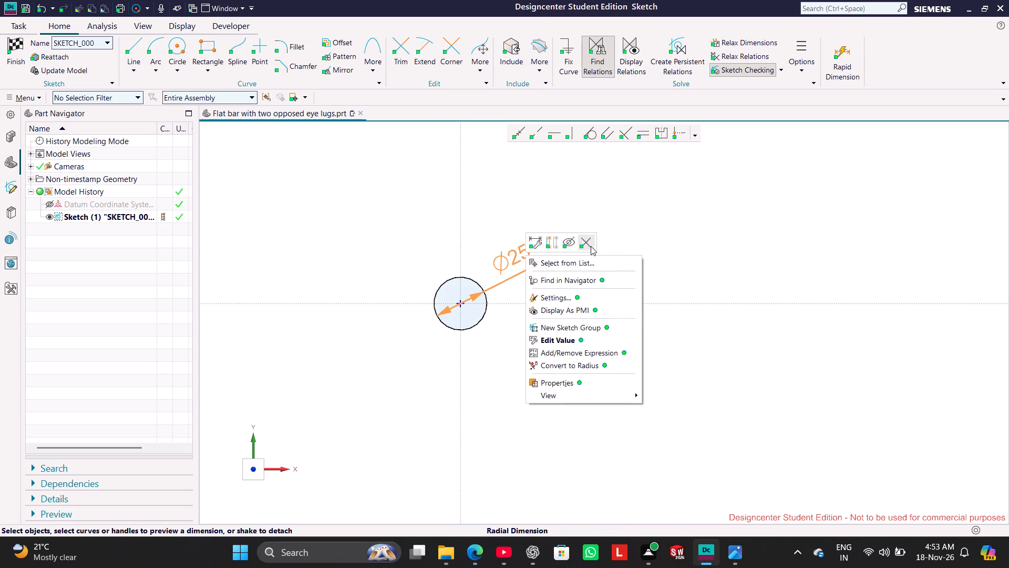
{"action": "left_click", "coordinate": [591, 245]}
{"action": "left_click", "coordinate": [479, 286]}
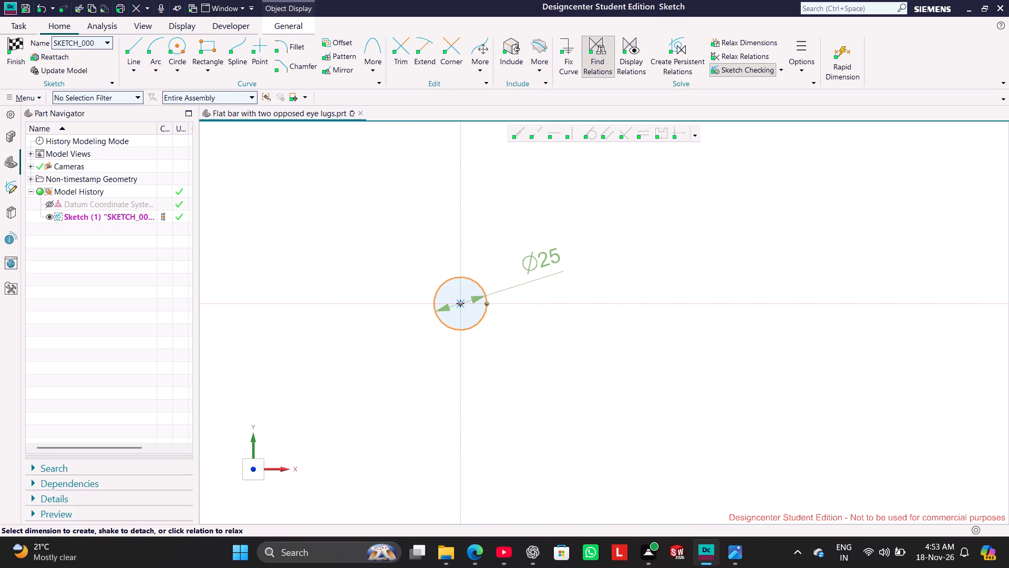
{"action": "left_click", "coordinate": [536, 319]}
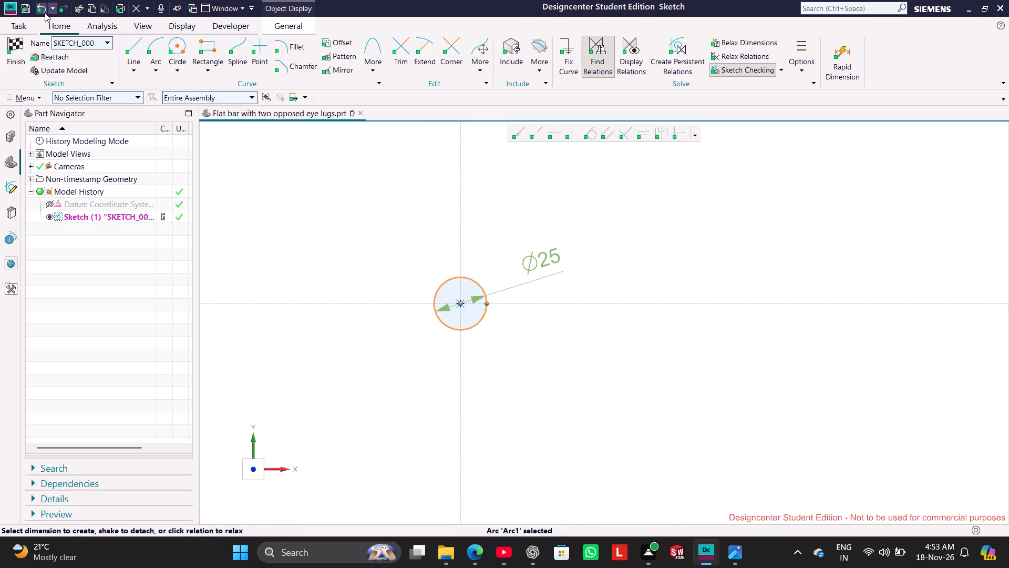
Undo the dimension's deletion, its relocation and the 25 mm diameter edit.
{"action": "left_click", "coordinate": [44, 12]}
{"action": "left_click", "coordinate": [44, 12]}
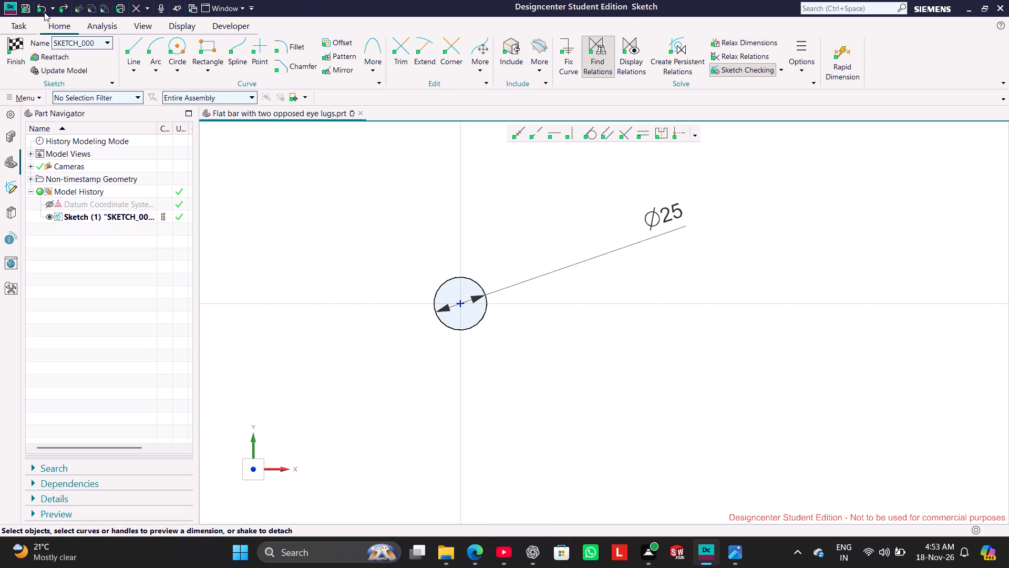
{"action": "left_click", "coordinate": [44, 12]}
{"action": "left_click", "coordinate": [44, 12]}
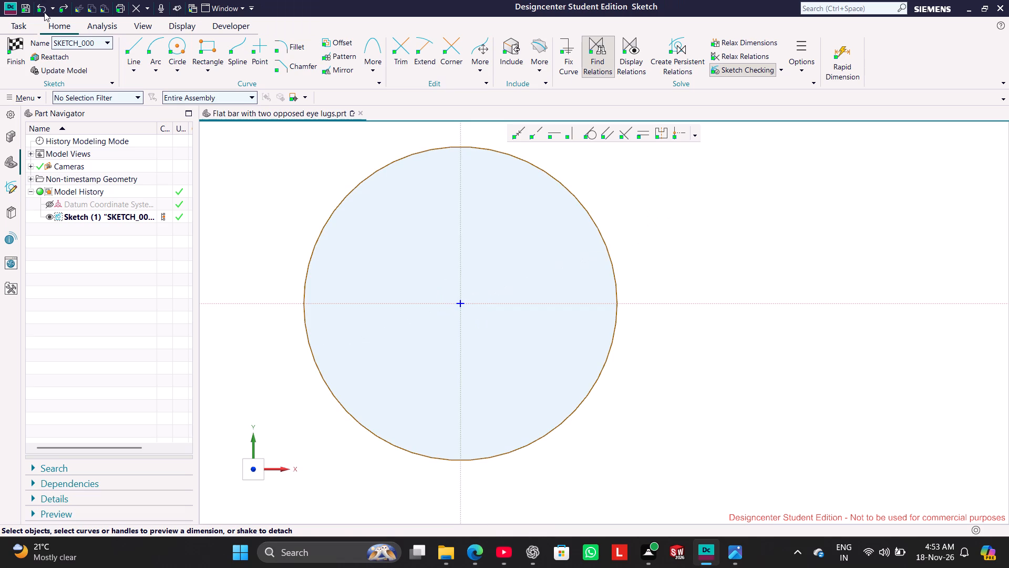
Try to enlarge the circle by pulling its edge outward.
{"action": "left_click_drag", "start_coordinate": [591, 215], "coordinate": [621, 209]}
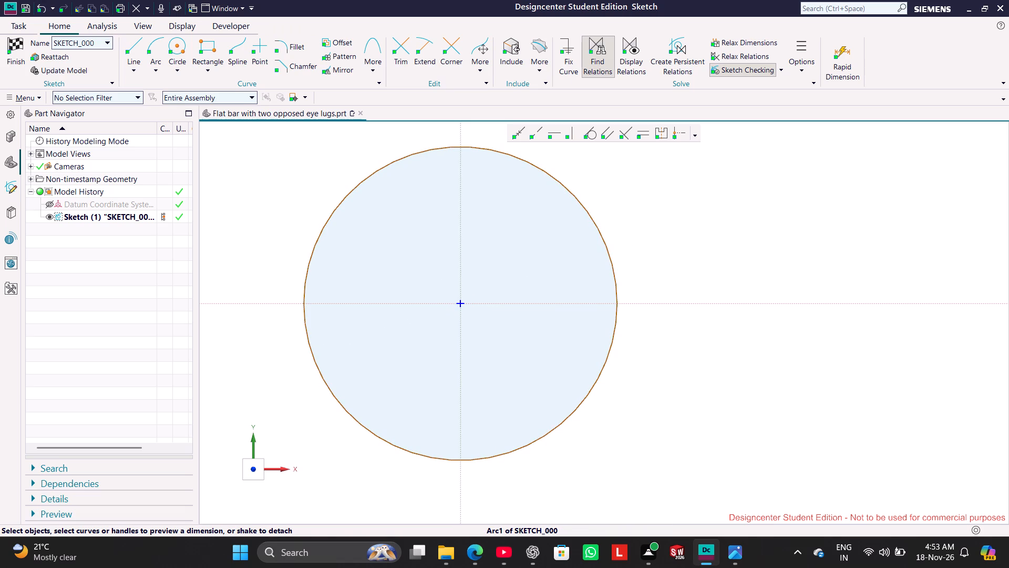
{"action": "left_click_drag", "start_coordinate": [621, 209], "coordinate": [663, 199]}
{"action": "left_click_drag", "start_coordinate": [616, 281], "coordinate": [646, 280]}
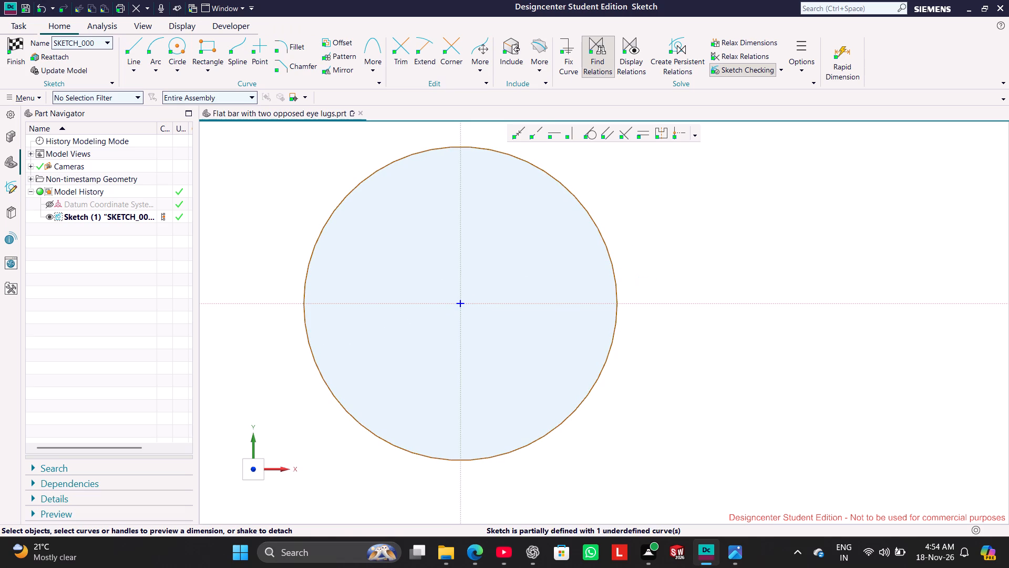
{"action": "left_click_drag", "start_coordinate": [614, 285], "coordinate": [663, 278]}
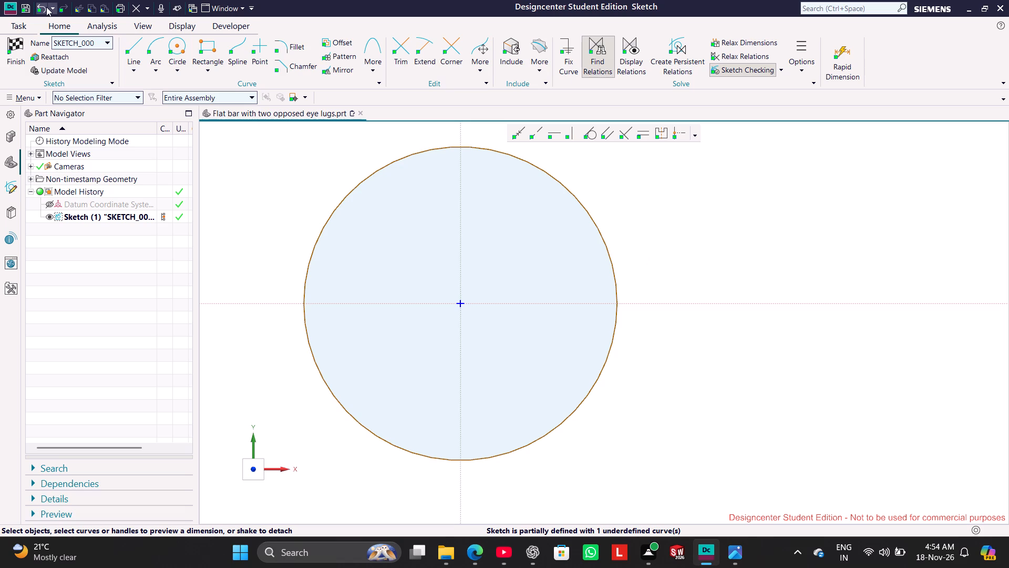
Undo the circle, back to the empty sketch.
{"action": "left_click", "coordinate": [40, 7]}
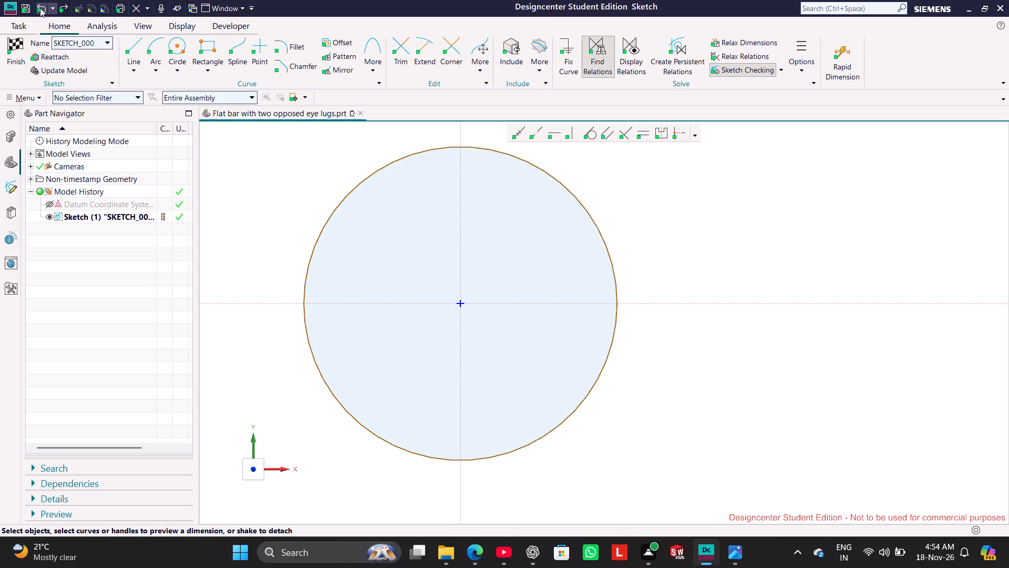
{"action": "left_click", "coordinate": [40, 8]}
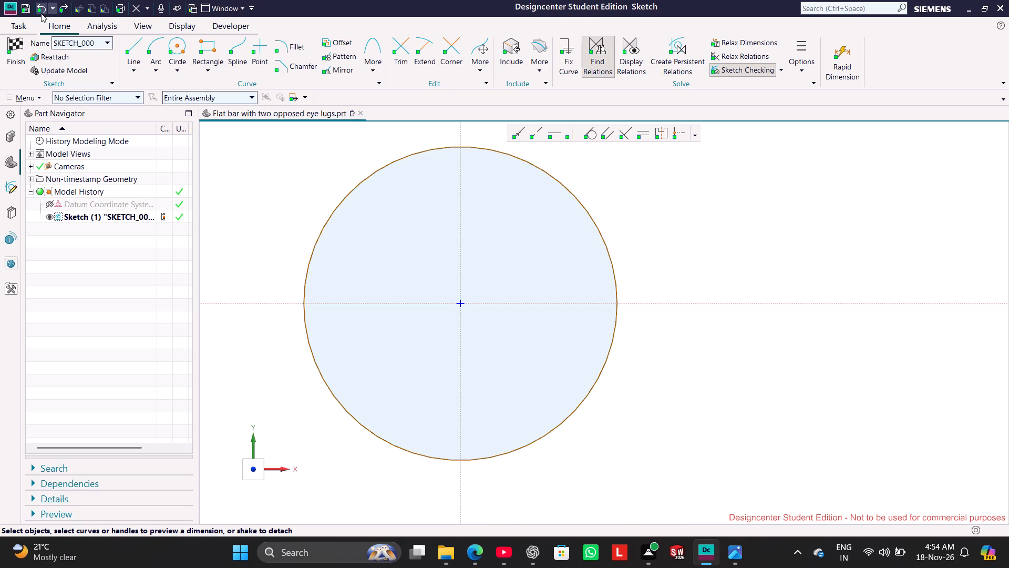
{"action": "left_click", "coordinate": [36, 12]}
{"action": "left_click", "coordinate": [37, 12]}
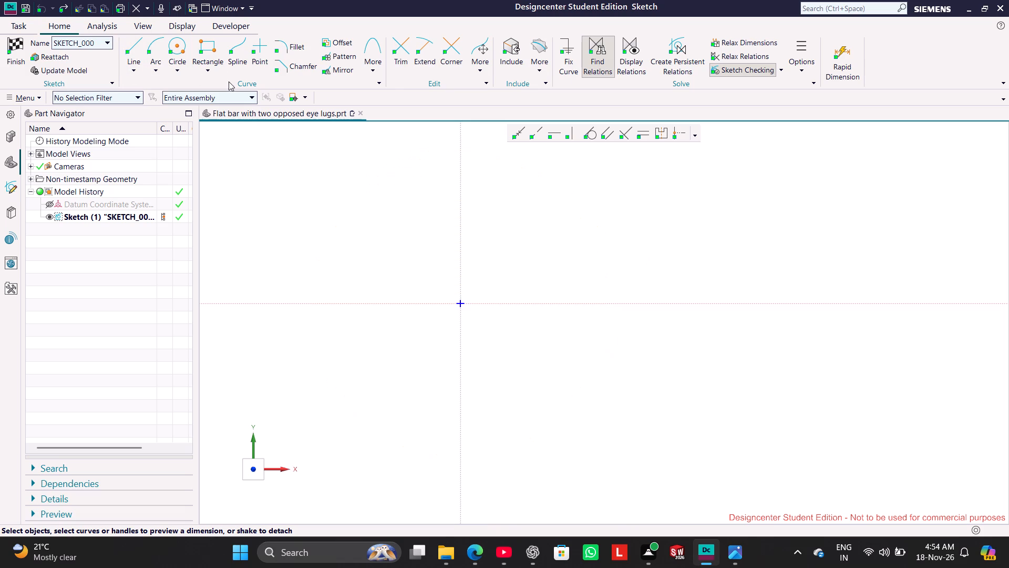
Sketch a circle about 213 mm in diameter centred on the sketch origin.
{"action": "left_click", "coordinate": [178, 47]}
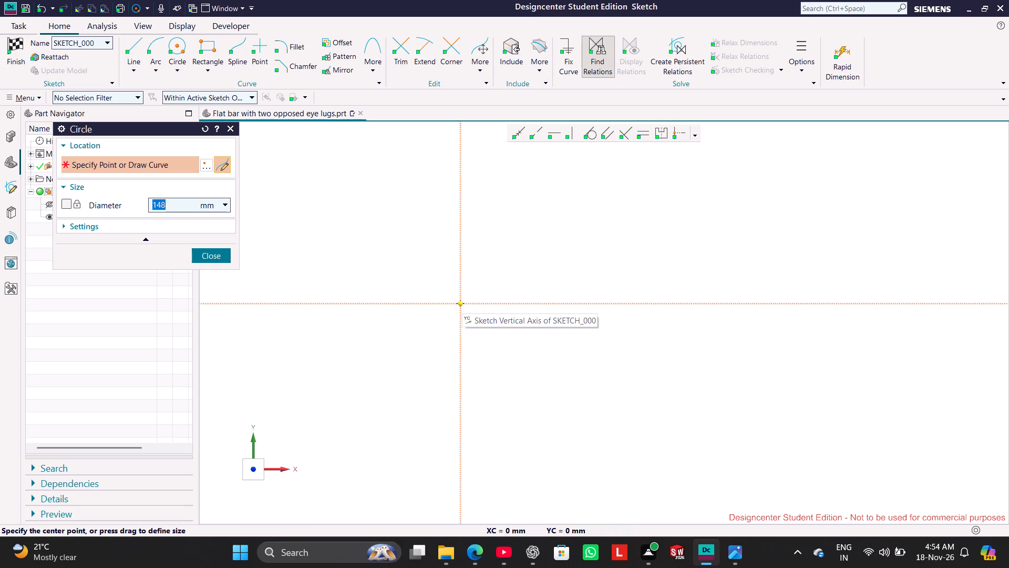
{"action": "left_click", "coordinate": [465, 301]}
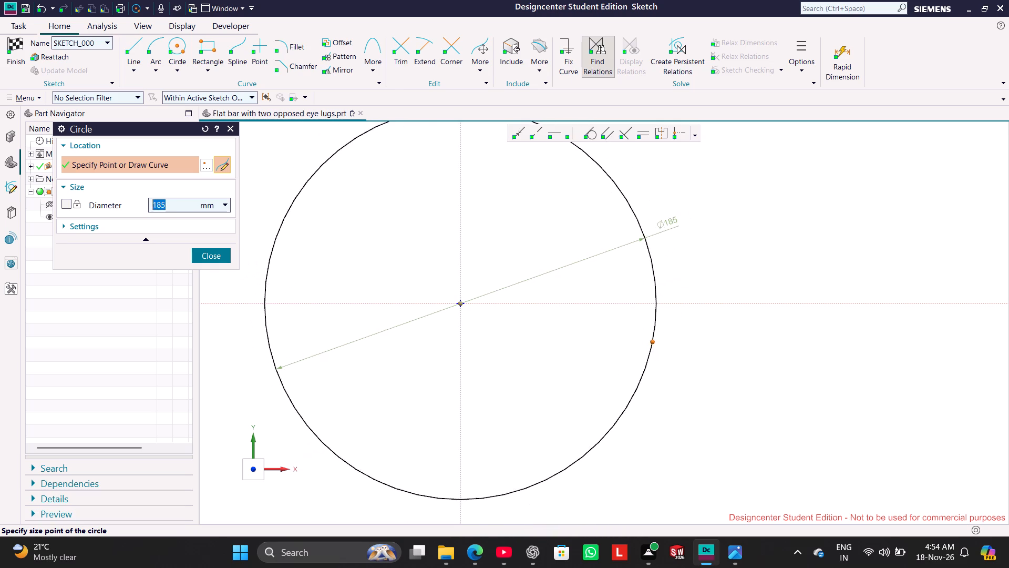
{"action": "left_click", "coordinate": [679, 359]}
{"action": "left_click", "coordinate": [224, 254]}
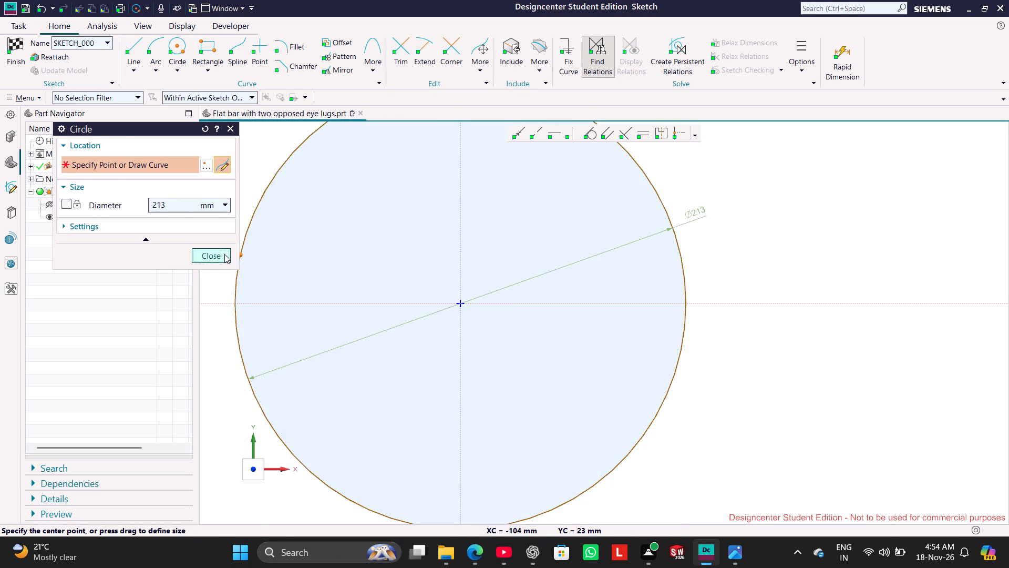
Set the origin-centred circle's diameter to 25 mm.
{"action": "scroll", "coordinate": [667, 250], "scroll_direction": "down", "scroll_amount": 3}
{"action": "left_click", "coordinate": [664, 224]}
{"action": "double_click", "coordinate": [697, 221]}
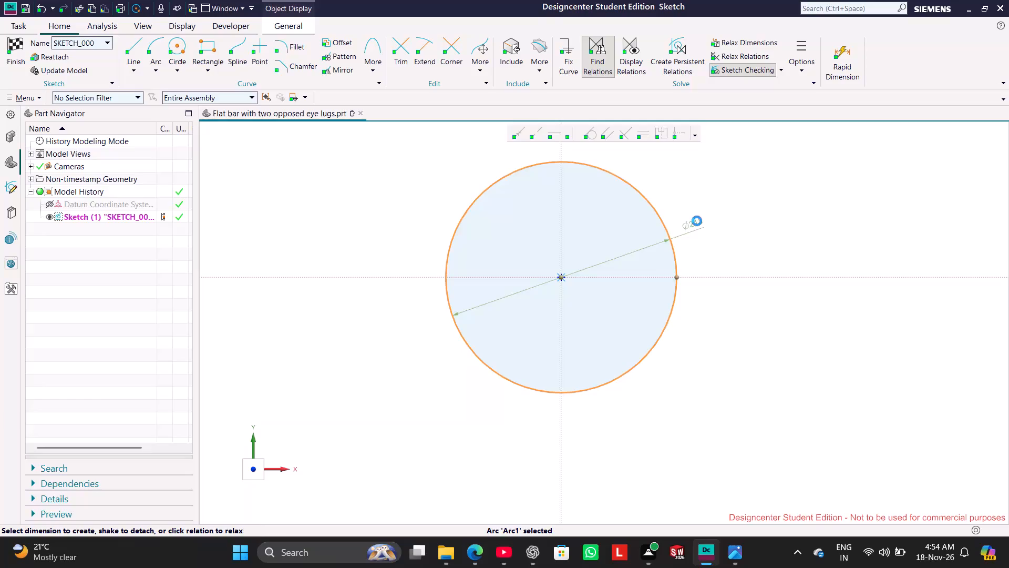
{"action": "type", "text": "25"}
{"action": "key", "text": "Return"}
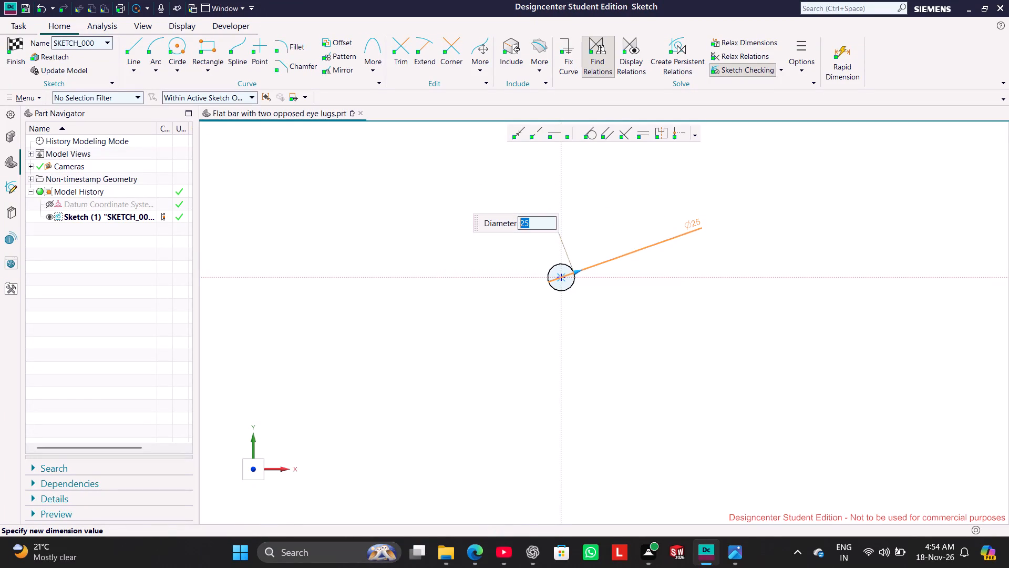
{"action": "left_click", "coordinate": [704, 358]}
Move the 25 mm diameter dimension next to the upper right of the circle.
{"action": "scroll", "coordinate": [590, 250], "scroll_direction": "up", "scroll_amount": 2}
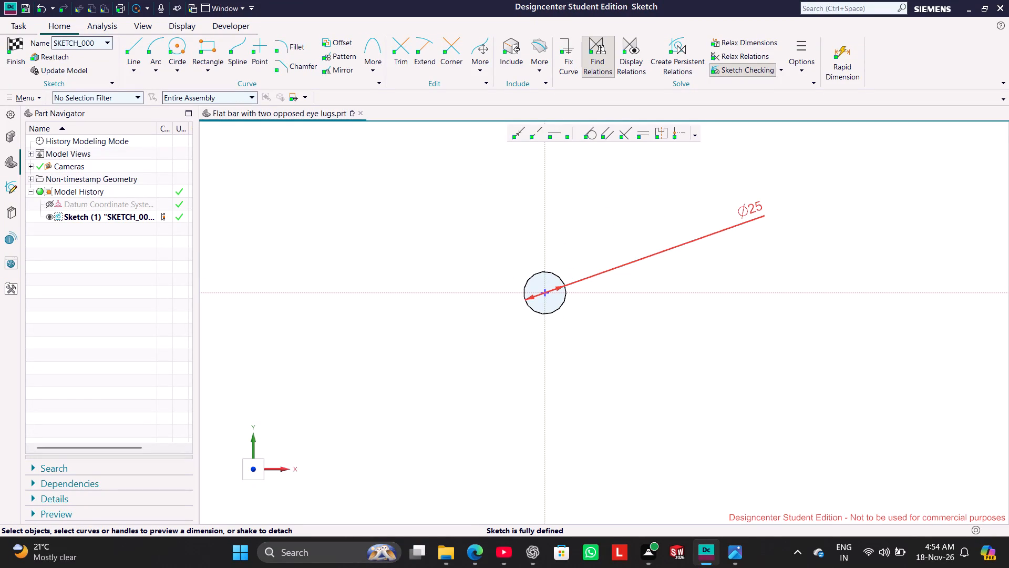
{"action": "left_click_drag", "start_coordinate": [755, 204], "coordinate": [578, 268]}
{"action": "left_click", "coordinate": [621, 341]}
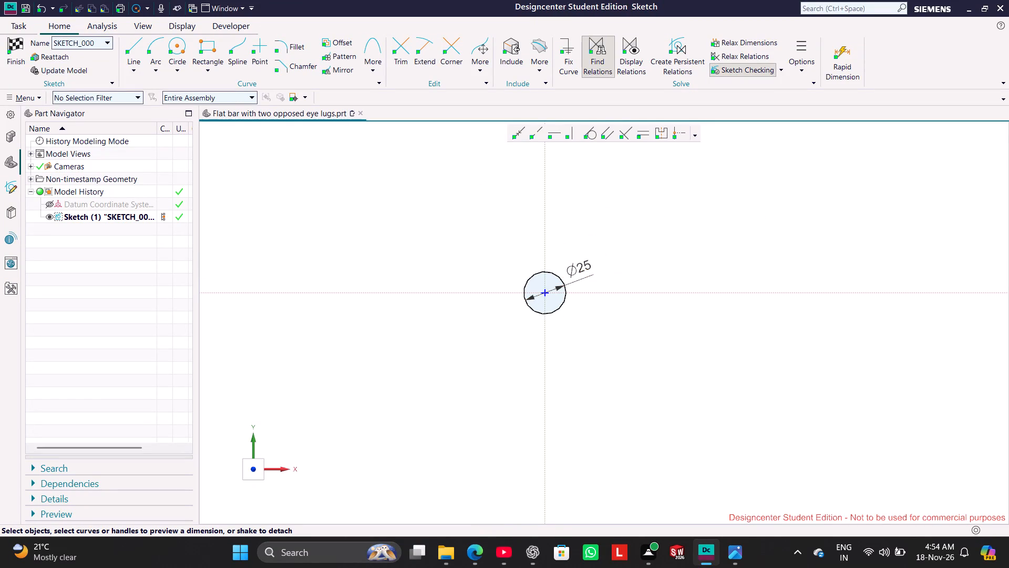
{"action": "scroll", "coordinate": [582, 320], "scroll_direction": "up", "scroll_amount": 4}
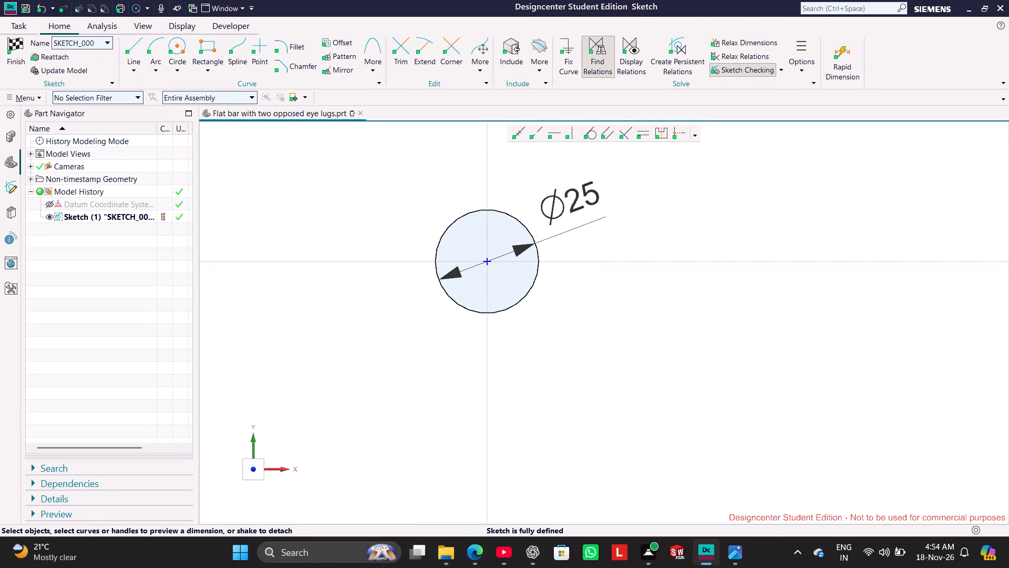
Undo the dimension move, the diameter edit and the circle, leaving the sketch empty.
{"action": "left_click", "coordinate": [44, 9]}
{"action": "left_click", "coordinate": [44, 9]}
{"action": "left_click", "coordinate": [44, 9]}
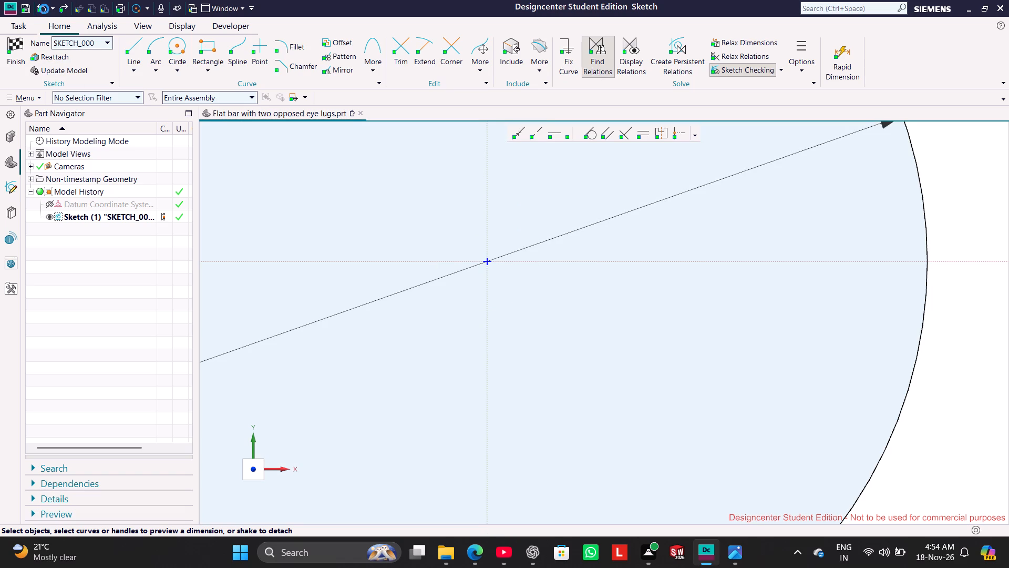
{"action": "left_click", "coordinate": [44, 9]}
Add the Create Persistent Relations command to the Sketch Scene Bar.
{"action": "left_click", "coordinate": [169, 44]}
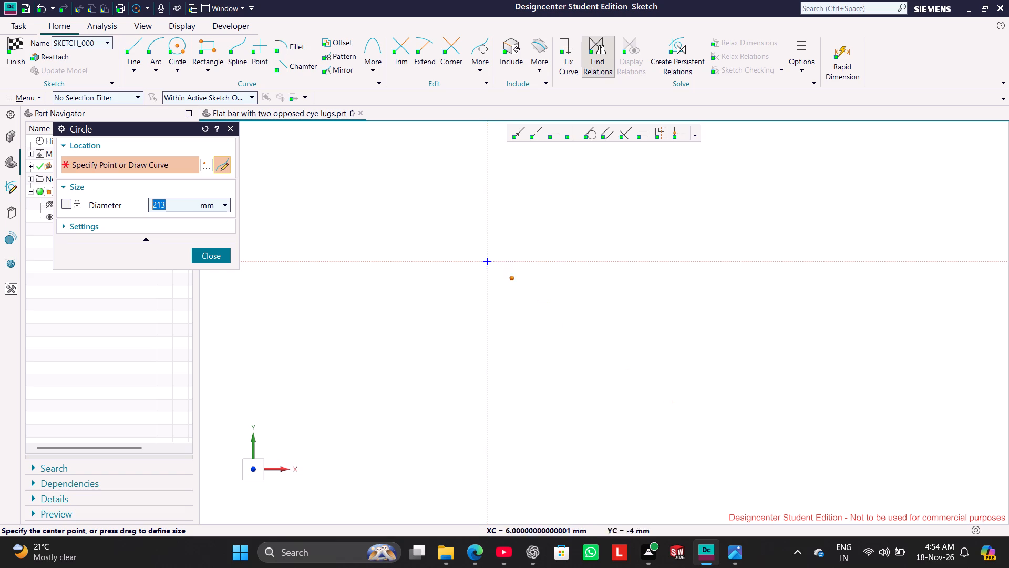
{"action": "scroll", "coordinate": [497, 266], "scroll_direction": "up", "scroll_amount": 3}
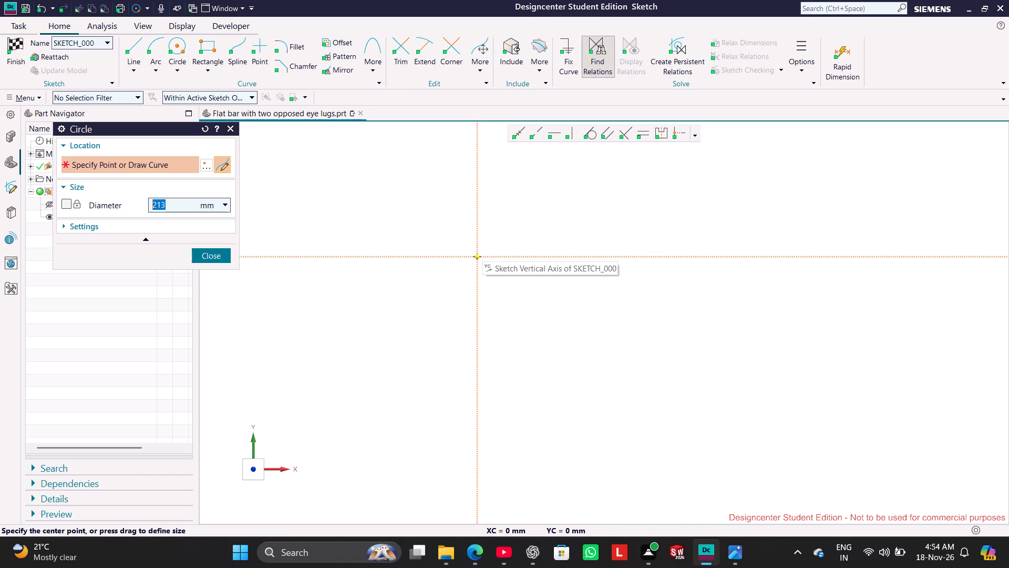
{"action": "left_click", "coordinate": [696, 139]}
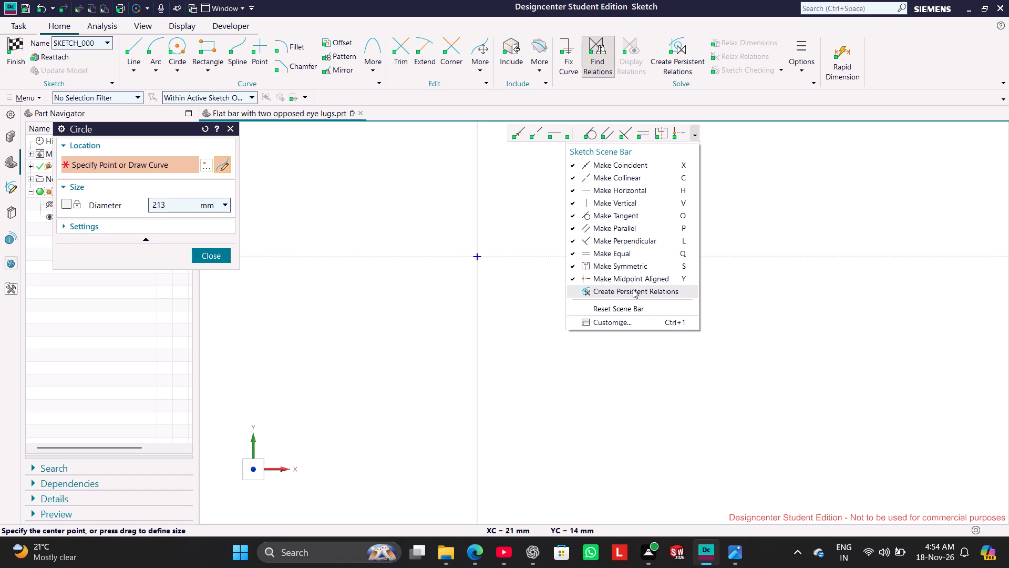
{"action": "left_click", "coordinate": [633, 289]}
{"action": "left_click", "coordinate": [624, 354]}
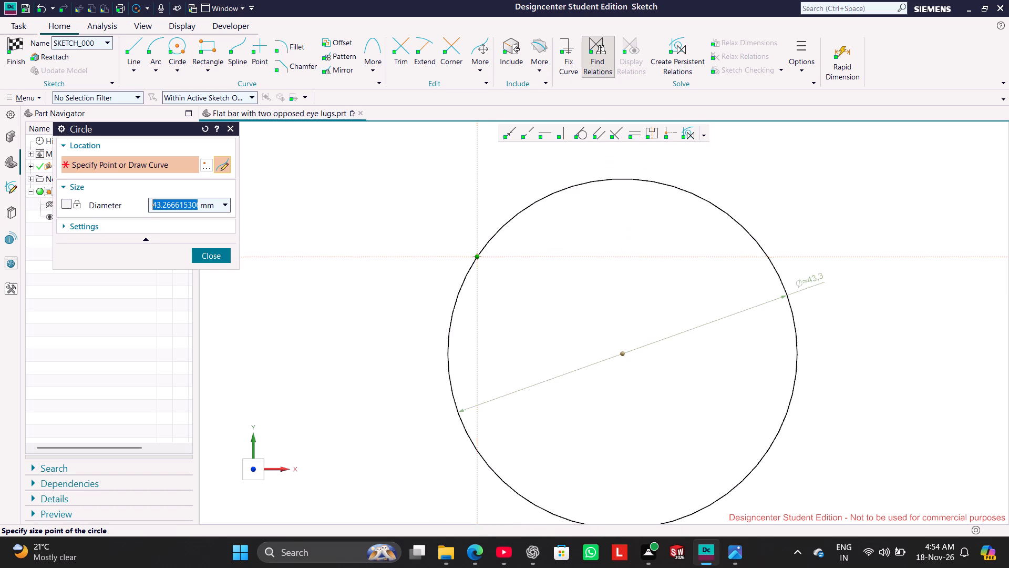
{"action": "left_click", "coordinate": [216, 257]}
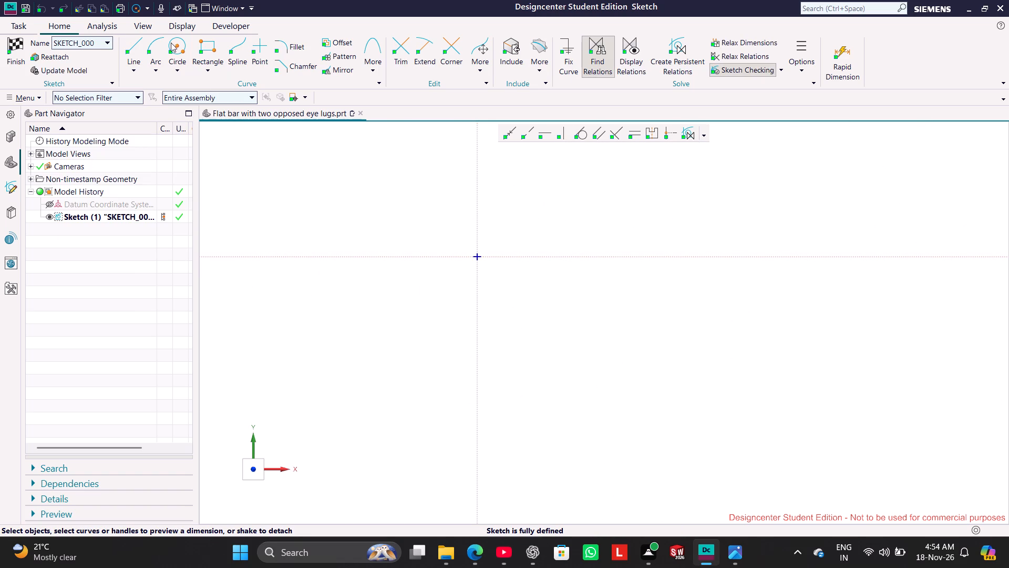
Sketch a circle with a 25 mm diameter centred on the origin.
{"action": "left_click", "coordinate": [171, 41]}
{"action": "left_click", "coordinate": [480, 252]}
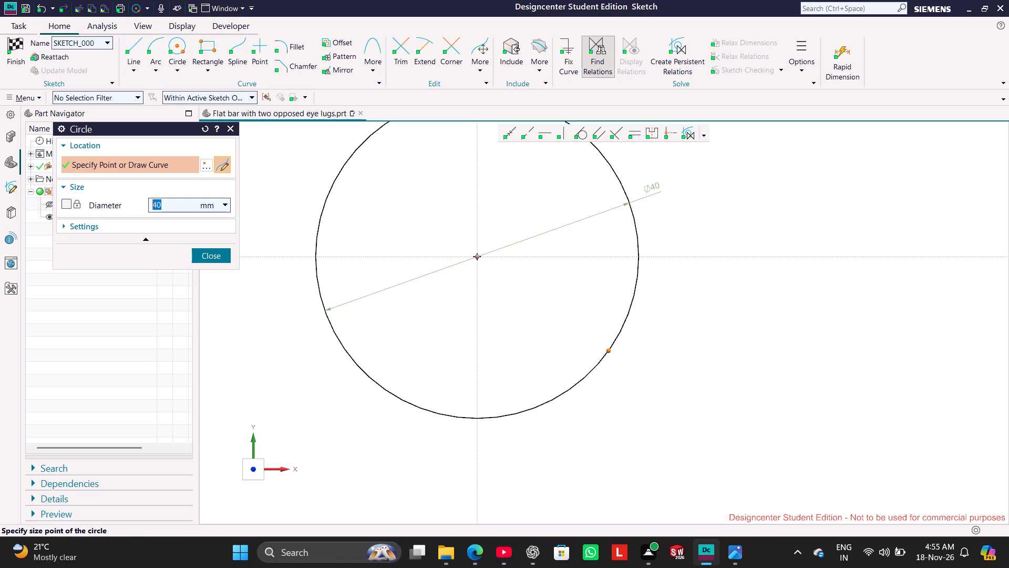
{"action": "type", "text": "25"}
{"action": "key", "text": "Return"}
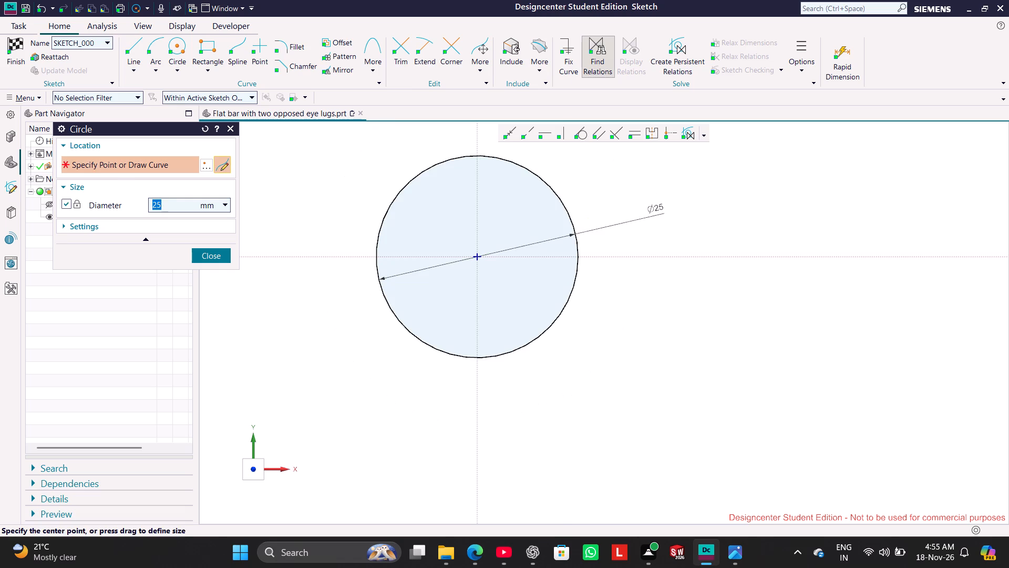
{"action": "left_click", "coordinate": [204, 263]}
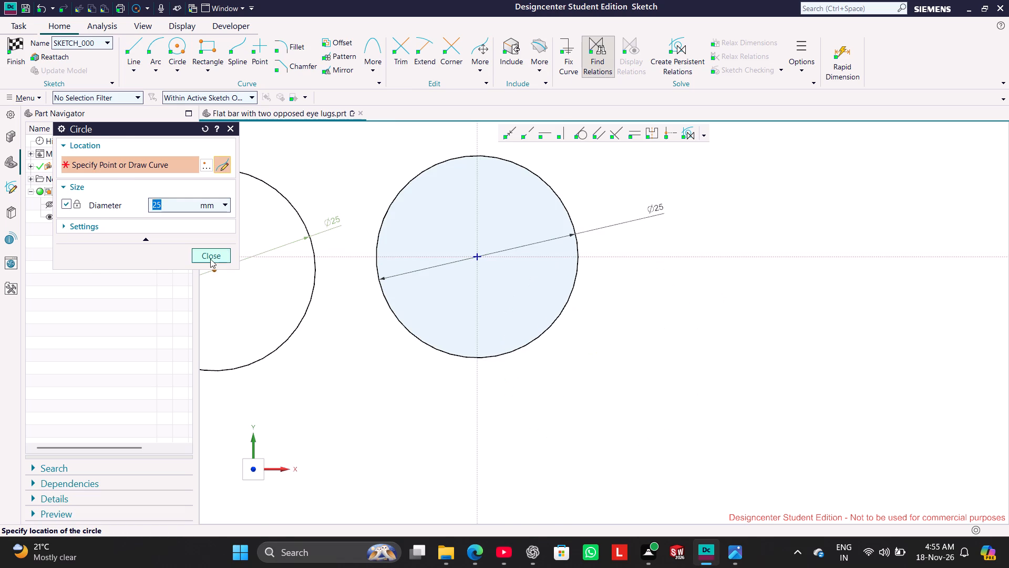
{"action": "left_click", "coordinate": [210, 259]}
Move the 25 mm diameter dimension above the circle, slightly left of its vertical centreline.
{"action": "scroll", "coordinate": [576, 230], "scroll_direction": "up", "scroll_amount": 2}
{"action": "scroll", "coordinate": [580, 228], "scroll_direction": "down", "scroll_amount": 4}
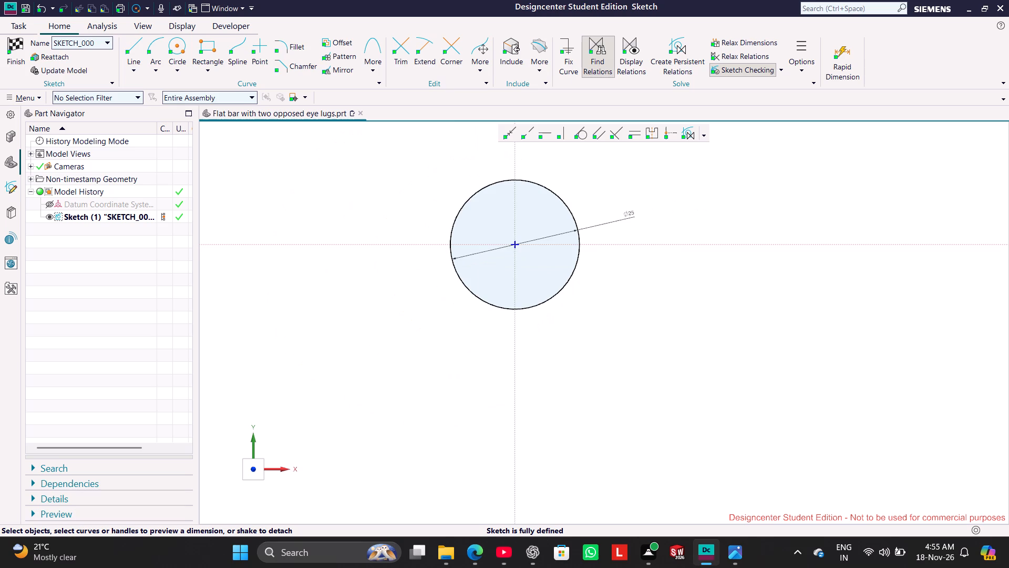
{"action": "scroll", "coordinate": [426, 166], "scroll_direction": "up", "scroll_amount": 1}
{"action": "left_click_drag", "start_coordinate": [688, 223], "coordinate": [688, 221]}
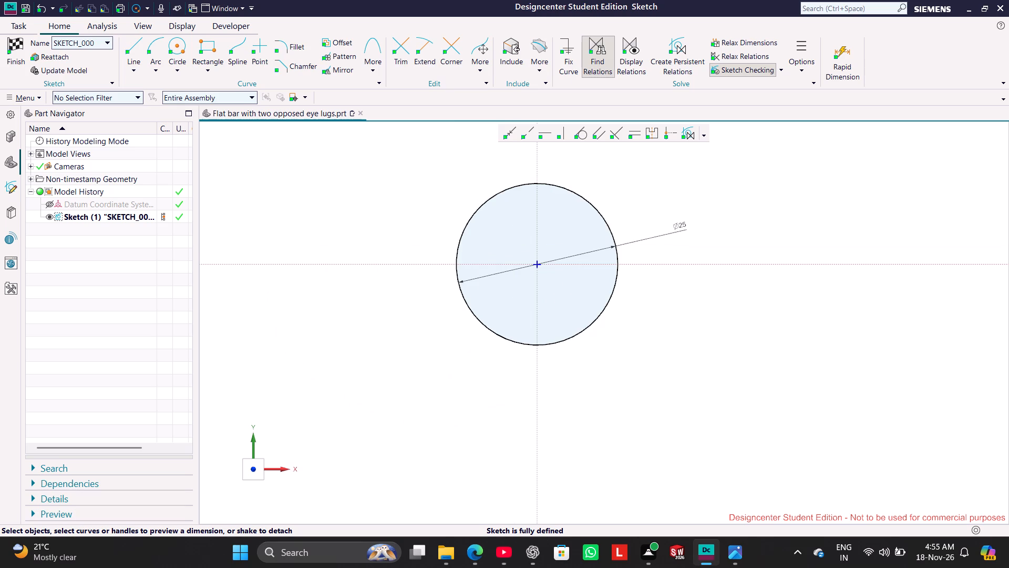
{"action": "left_click_drag", "start_coordinate": [688, 221], "coordinate": [507, 165]}
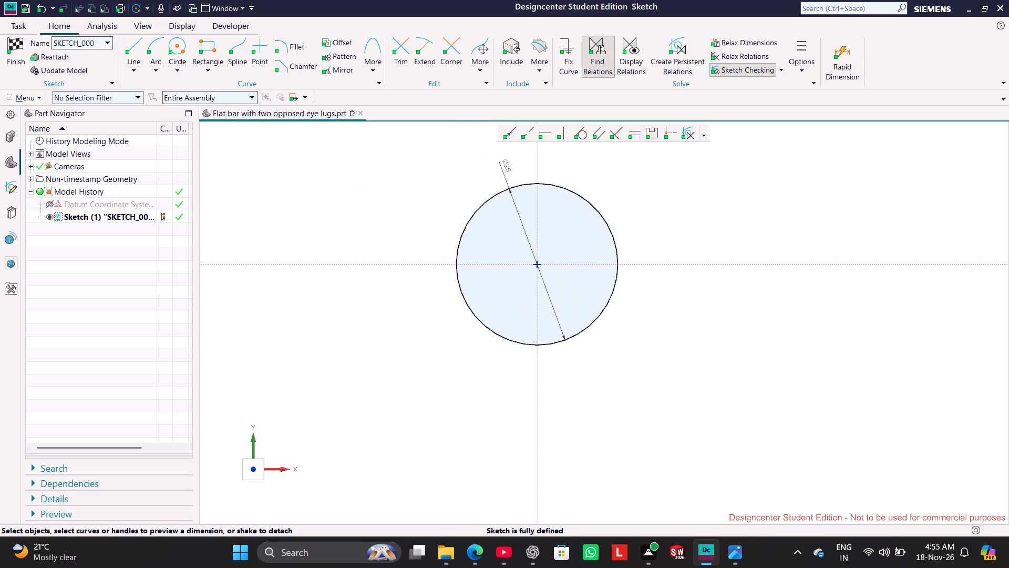
{"action": "left_click", "coordinate": [392, 347]}
Draw a three-point rectangle from the circle's top quadrant to its bottom quadrant, extending about 58.5 mm in the positive X direction.
{"action": "left_click", "coordinate": [204, 46]}
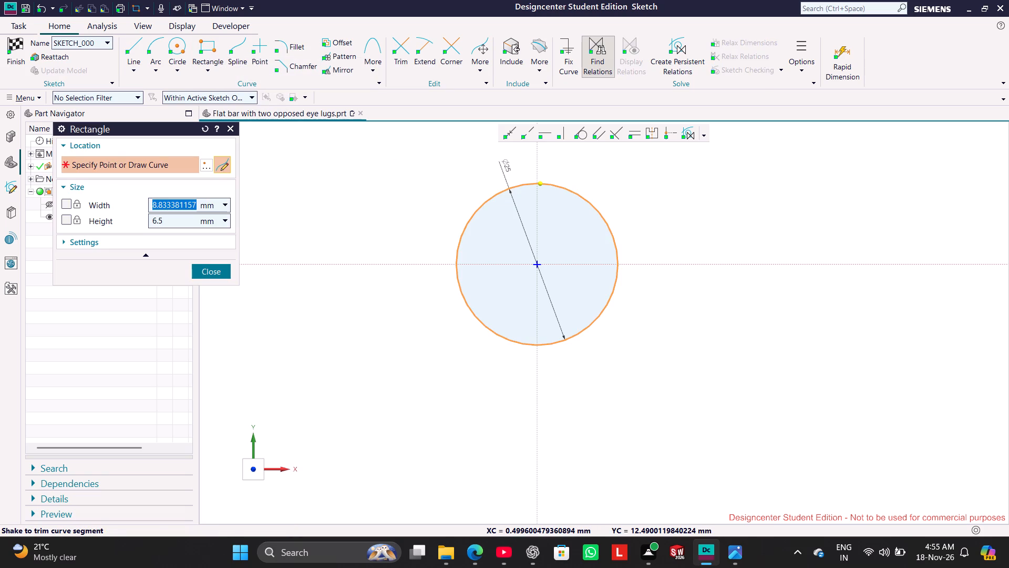
{"action": "left_click", "coordinate": [212, 73]}
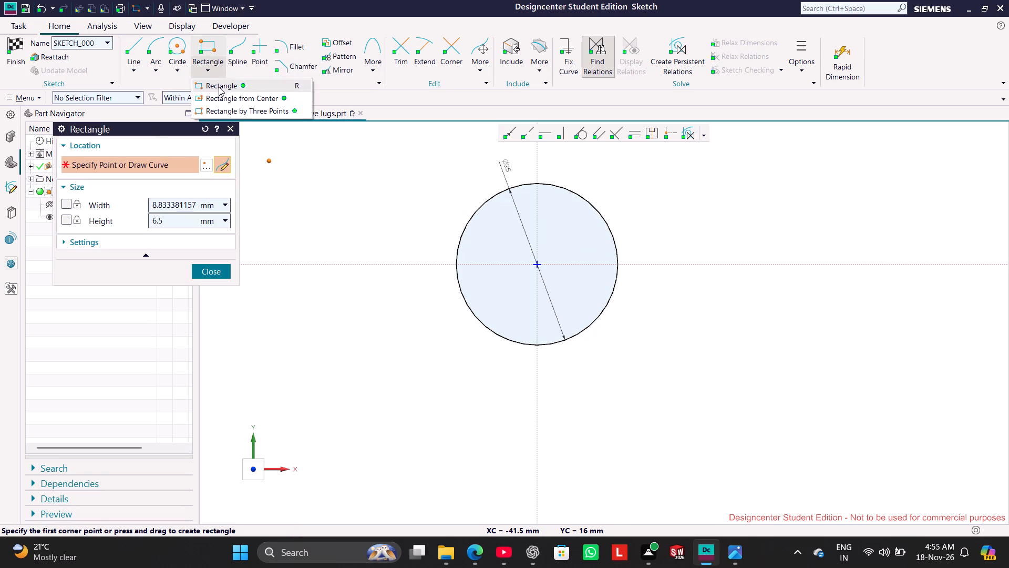
{"action": "left_click", "coordinate": [221, 112]}
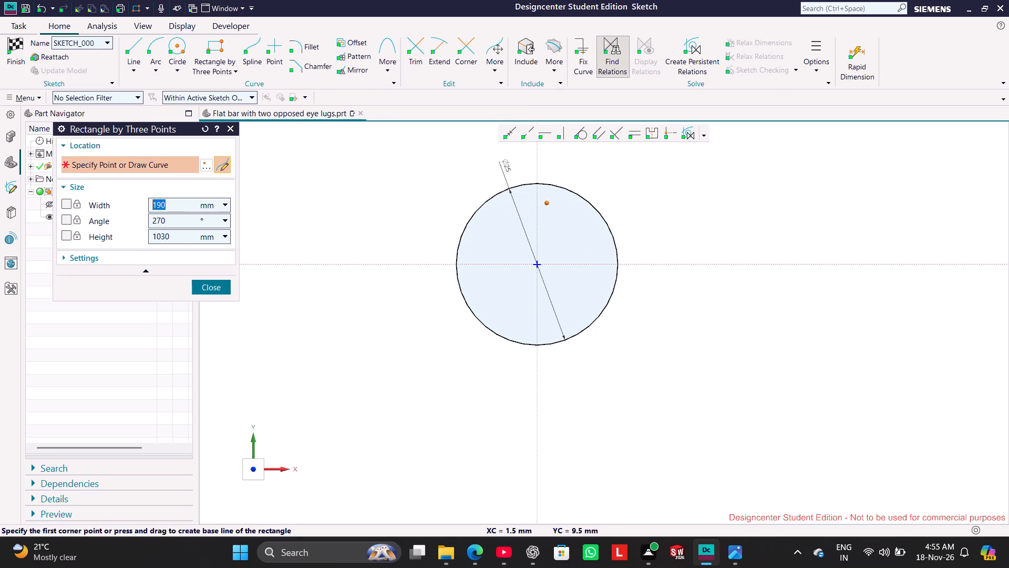
{"action": "left_click", "coordinate": [535, 180]}
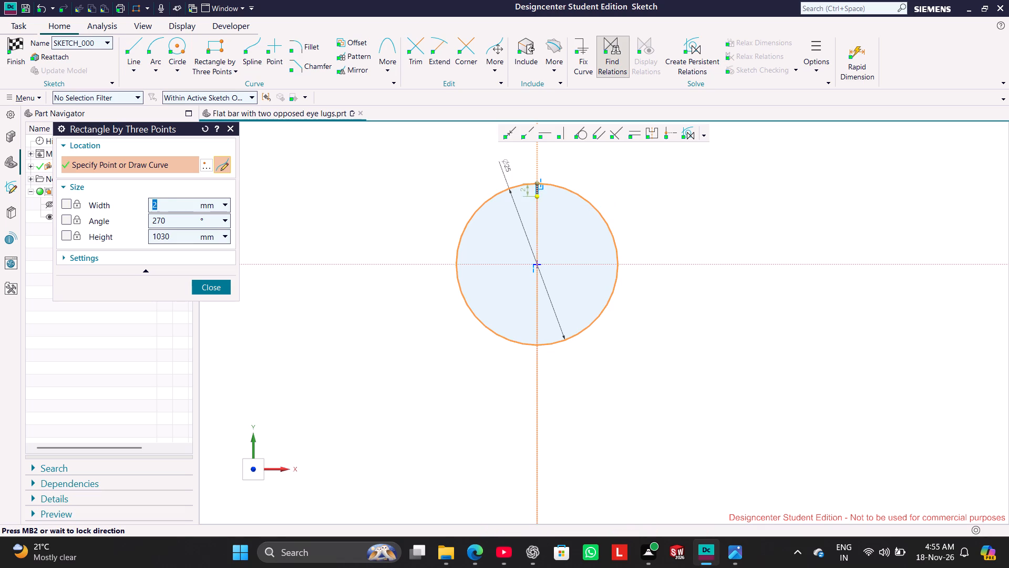
{"action": "left_click", "coordinate": [539, 343]}
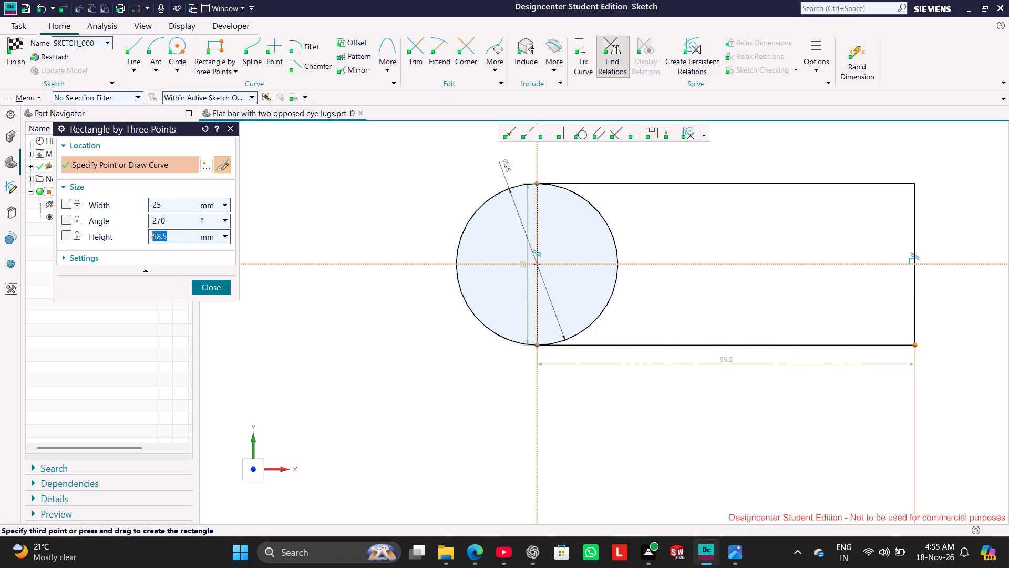
{"action": "left_click", "coordinate": [917, 294]}
{"action": "left_click", "coordinate": [210, 288]}
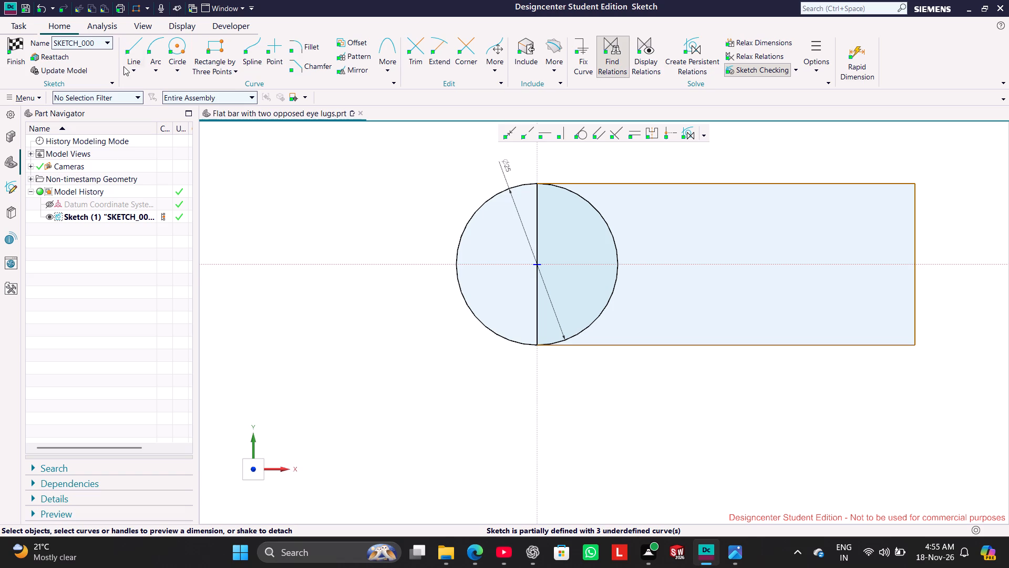
Dimension the rectangle's lower edge and set its length to 150 mm.
{"action": "left_click", "coordinate": [657, 349]}
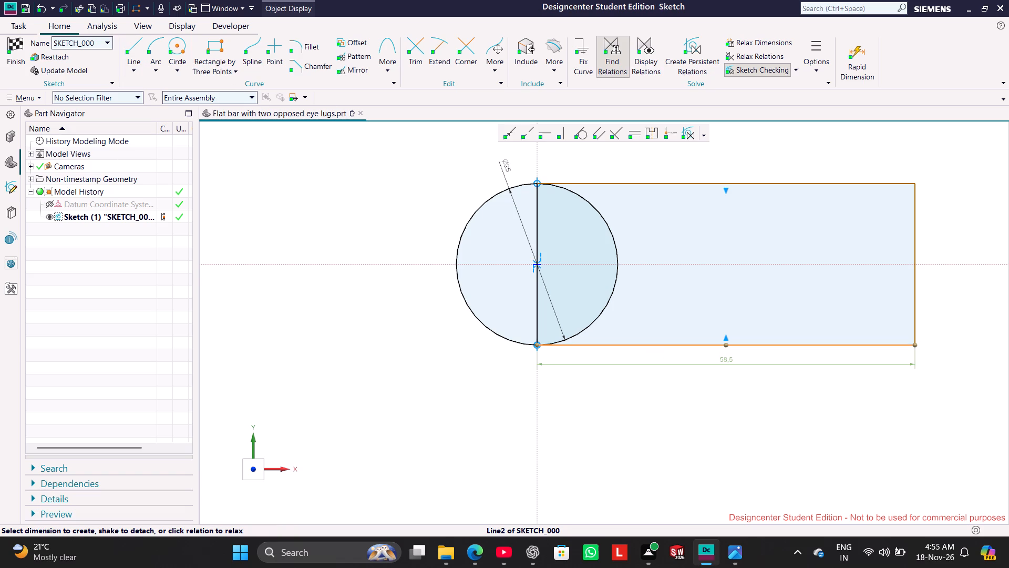
{"action": "double_click", "coordinate": [722, 362]}
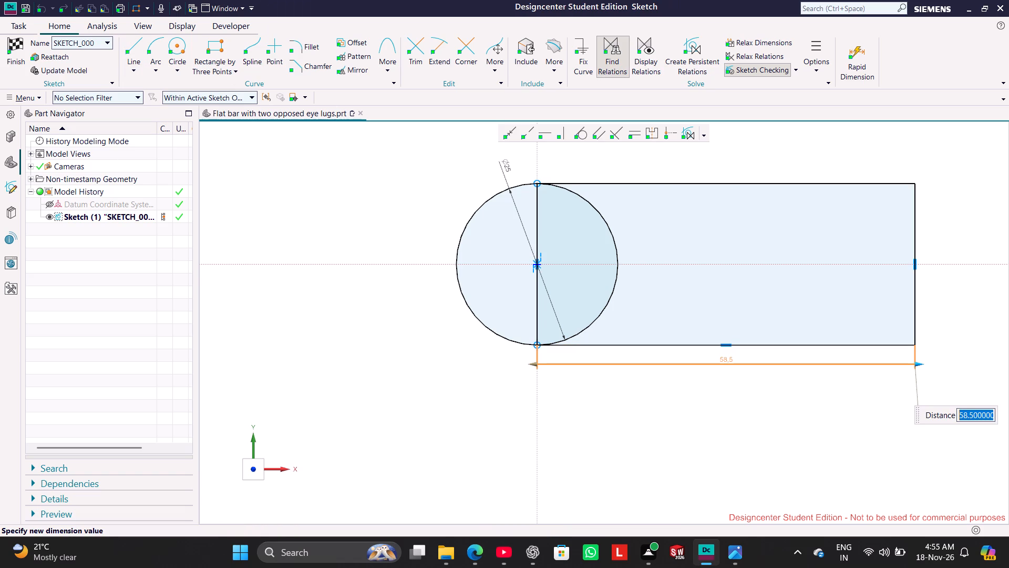
{"action": "type", "text": "150"}
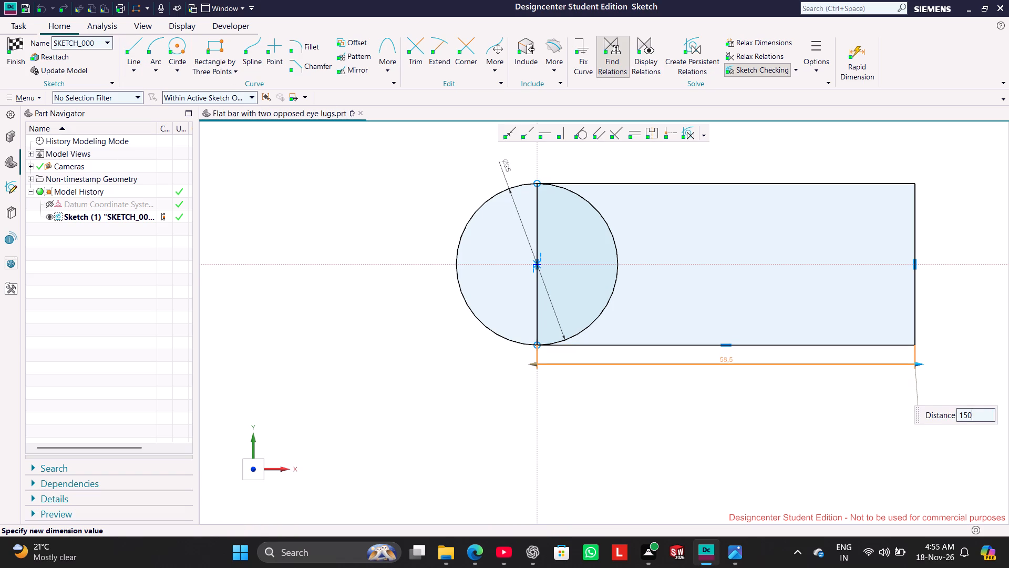
{"action": "key", "text": "Return"}
{"action": "left_click", "coordinate": [740, 422]}
Trim away the circle's half inside the rectangle and the vertical line through the origin, leaving one round-ended outline.
{"action": "scroll", "coordinate": [912, 274], "scroll_direction": "down", "scroll_amount": 3}
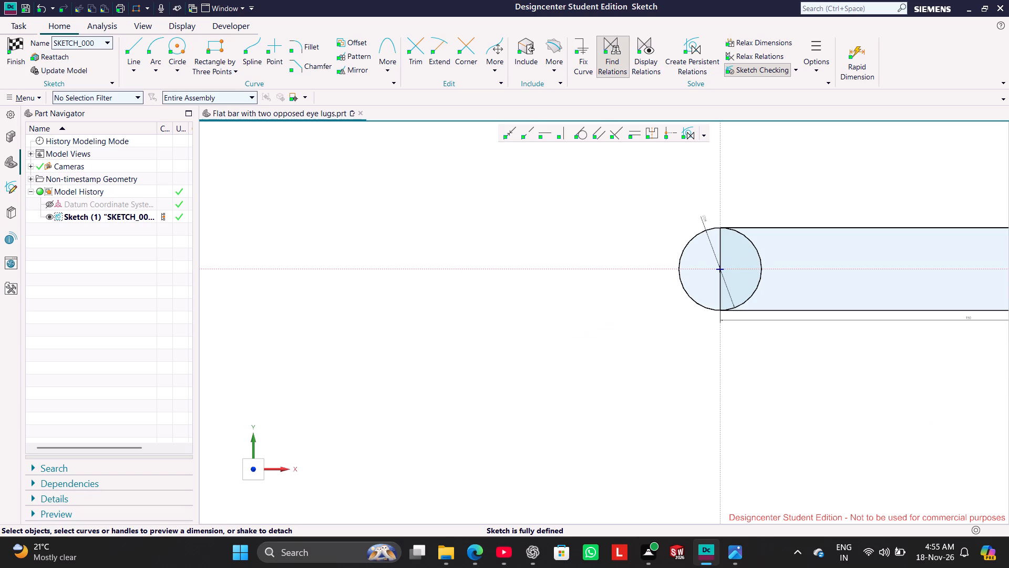
{"action": "middle_click_drag", "start_coordinate": [571, 400], "coordinate": [233, 365], "text": "shift"}
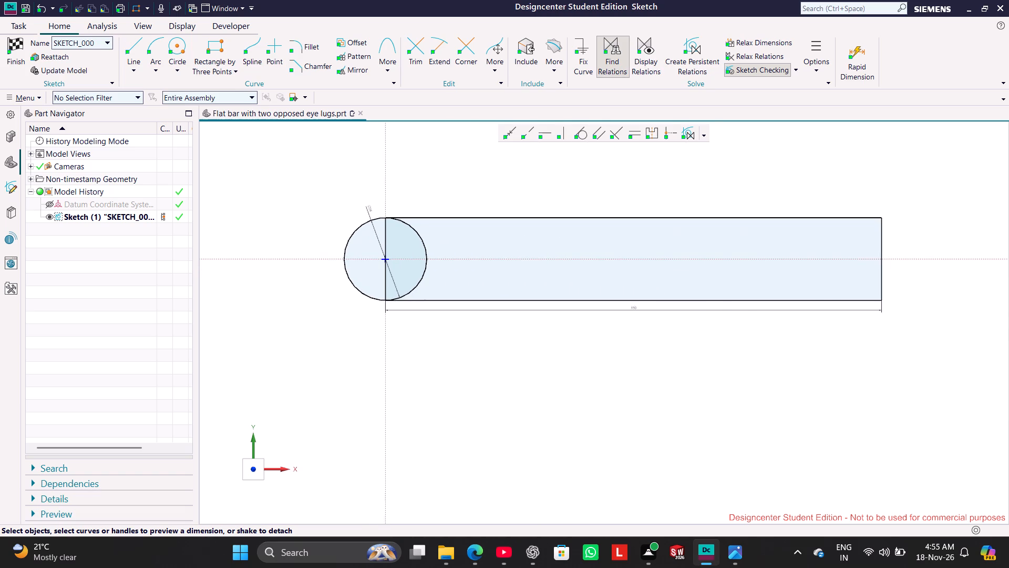
{"action": "middle_click_drag", "start_coordinate": [233, 365], "coordinate": [219, 364], "text": "shift"}
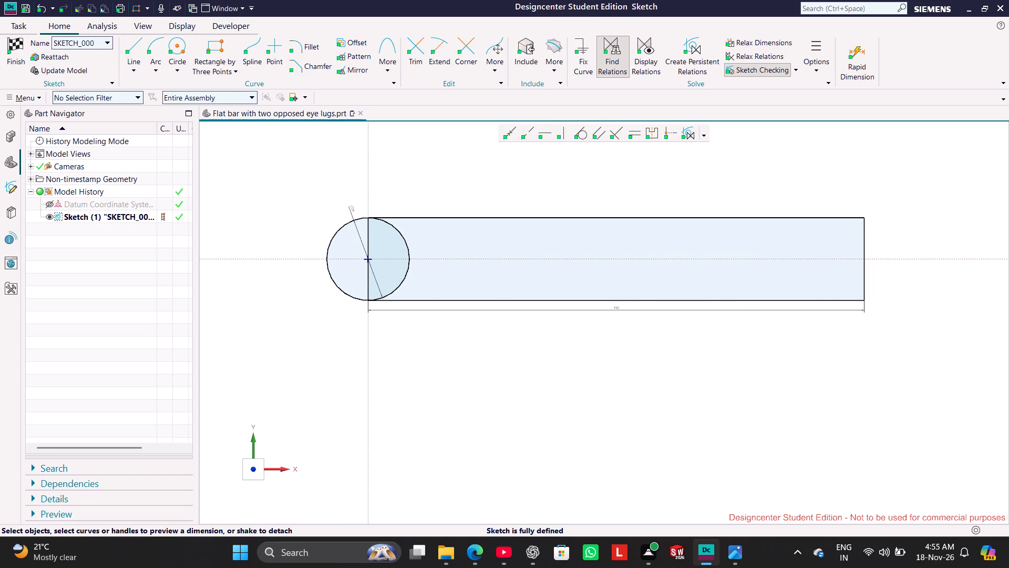
{"action": "scroll", "coordinate": [635, 290], "scroll_direction": "up", "scroll_amount": 3}
{"action": "scroll", "coordinate": [564, 307], "scroll_direction": "down", "scroll_amount": 3}
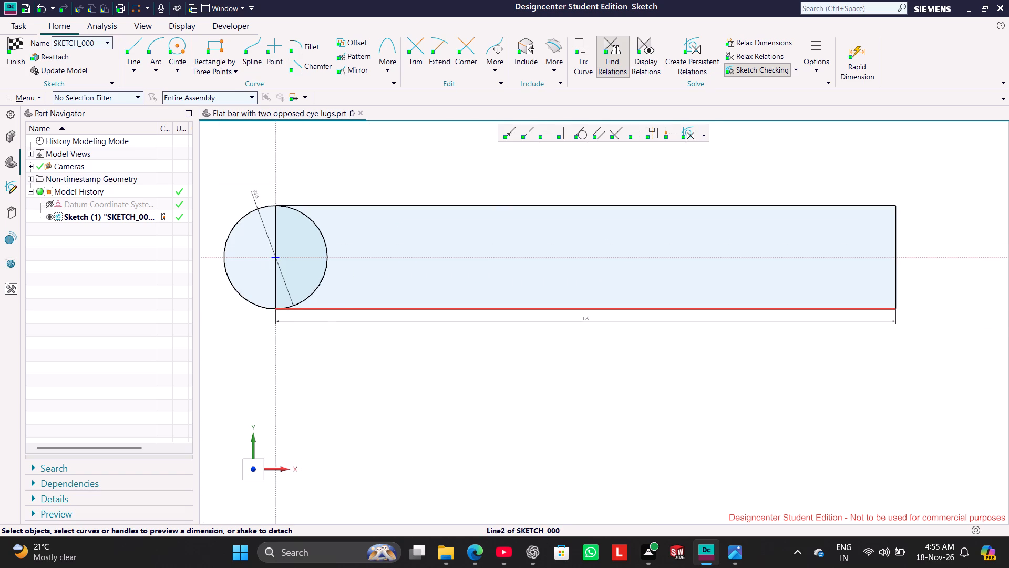
{"action": "scroll", "coordinate": [261, 279], "scroll_direction": "up", "scroll_amount": 2}
{"action": "scroll", "coordinate": [261, 279], "scroll_direction": "down", "scroll_amount": 1}
{"action": "scroll", "coordinate": [441, 273], "scroll_direction": "down", "scroll_amount": 2}
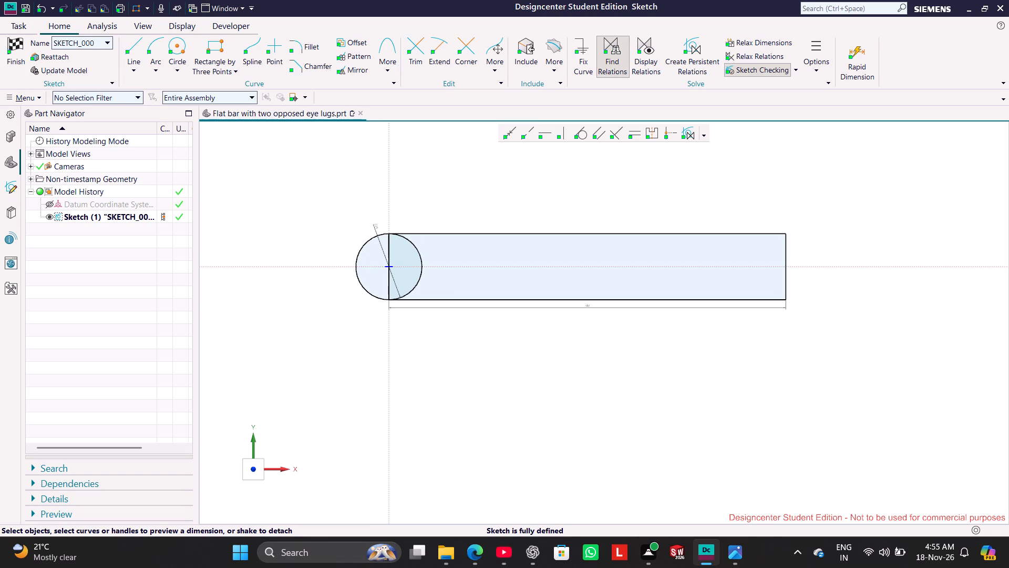
{"action": "left_click", "coordinate": [411, 54]}
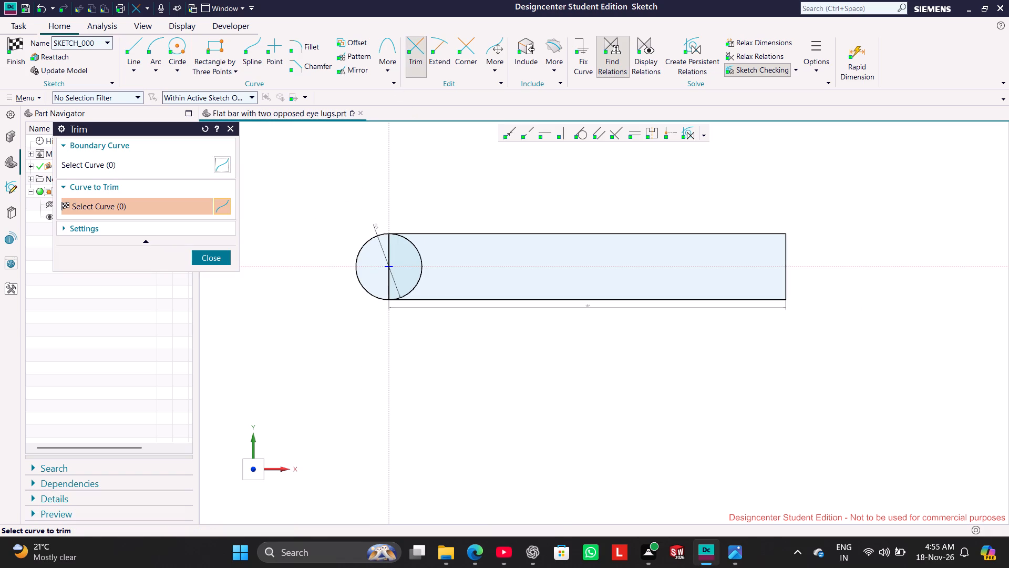
{"action": "scroll", "coordinate": [433, 253], "scroll_direction": "up", "scroll_amount": 2}
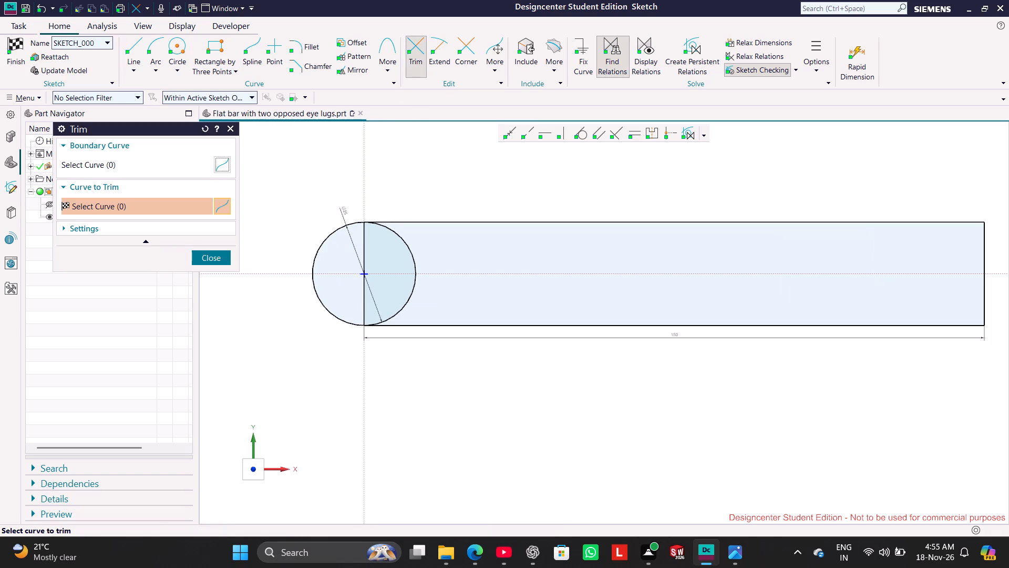
{"action": "left_click_drag", "start_coordinate": [438, 255], "coordinate": [359, 245]}
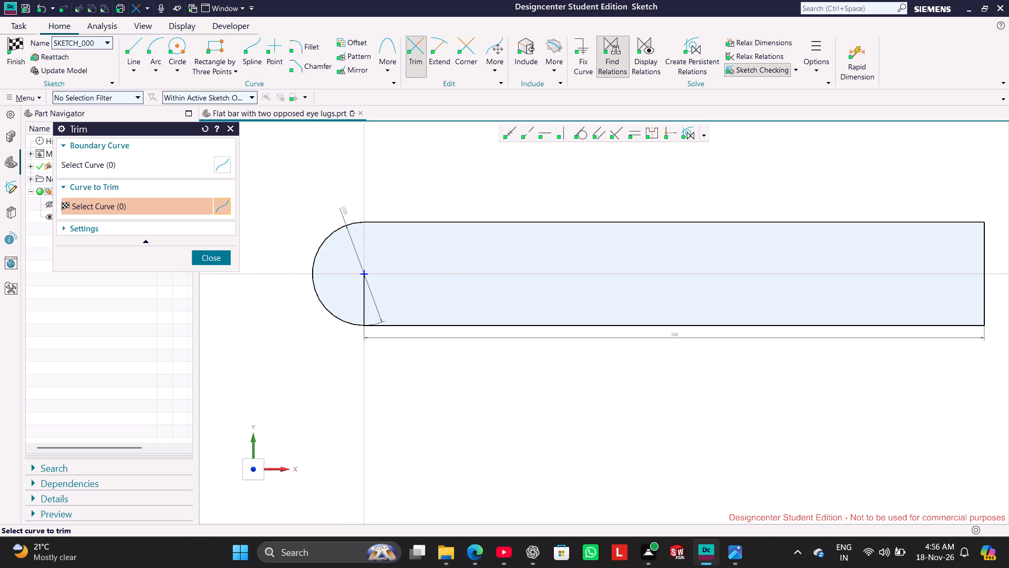
{"action": "scroll", "coordinate": [385, 305], "scroll_direction": "up", "scroll_amount": 3}
{"action": "left_click_drag", "start_coordinate": [355, 319], "coordinate": [333, 300]}
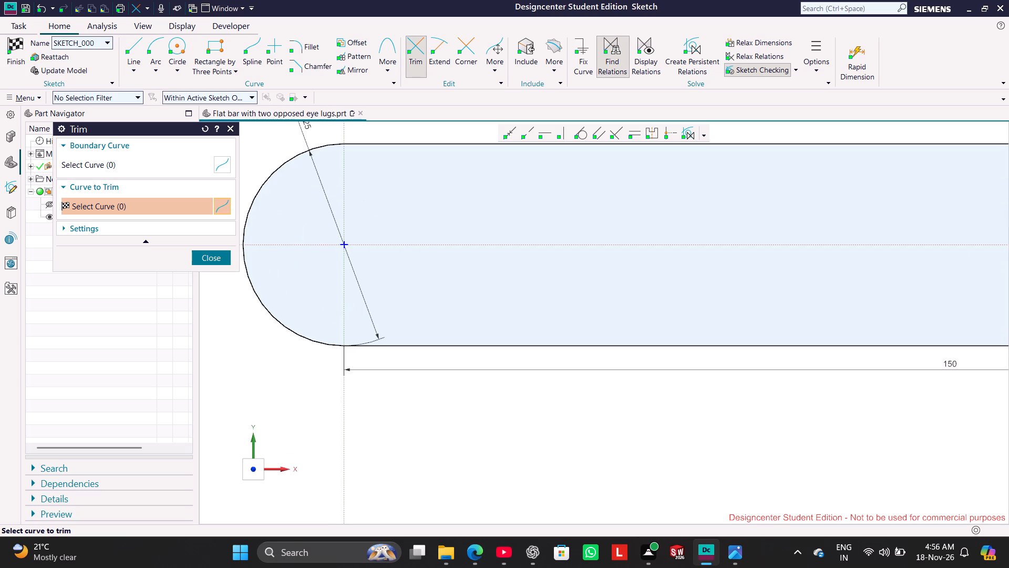
{"action": "scroll", "coordinate": [437, 272], "scroll_direction": "down", "scroll_amount": 3}
{"action": "scroll", "coordinate": [606, 275], "scroll_direction": "down", "scroll_amount": 2}
{"action": "left_click", "coordinate": [219, 262]}
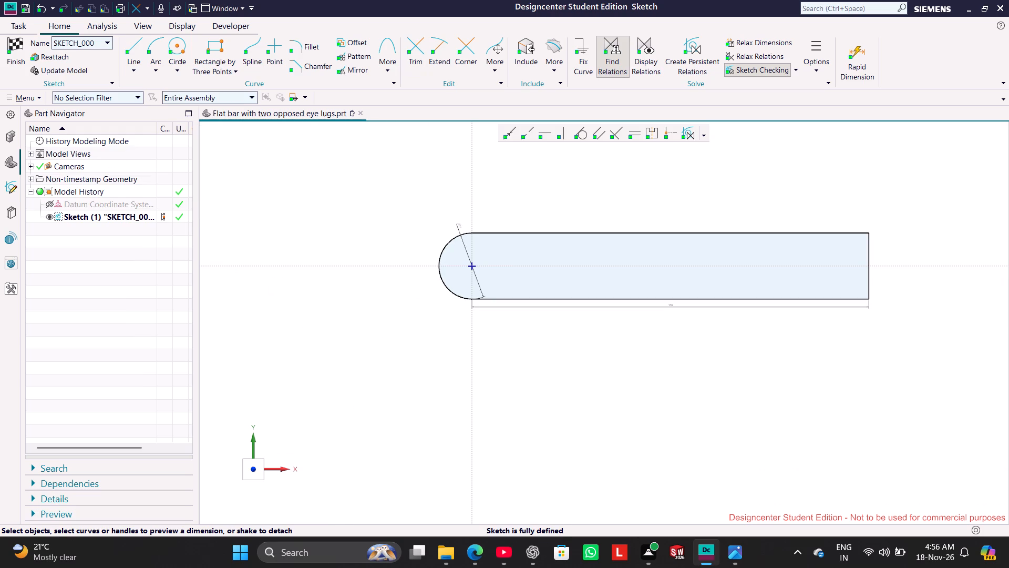
Check the bar's dimensions in the reference drawing in Photos, and inspect the sketch's straight end line.
{"action": "left_click", "coordinate": [725, 556]}
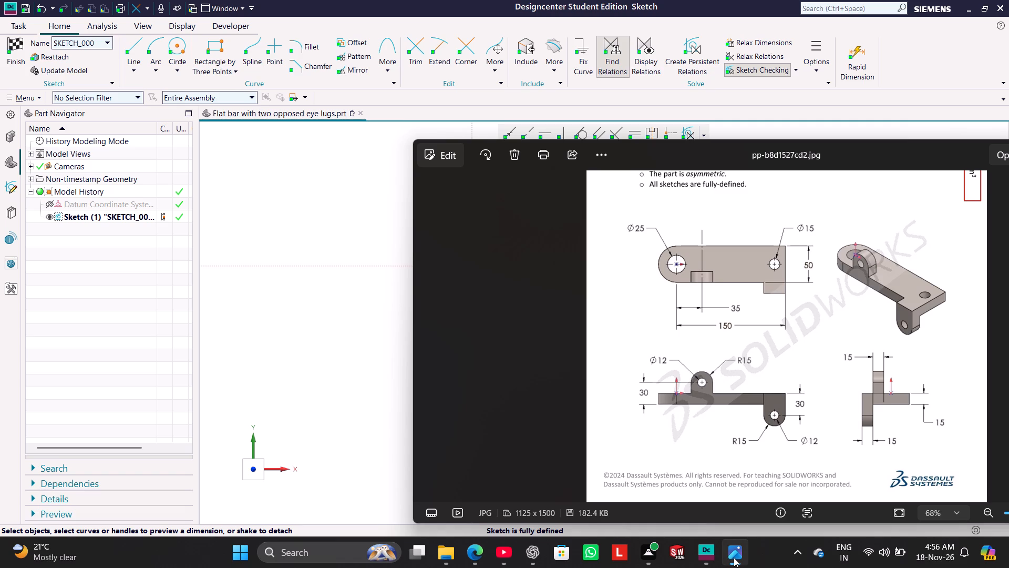
{"action": "left_click", "coordinate": [734, 557]}
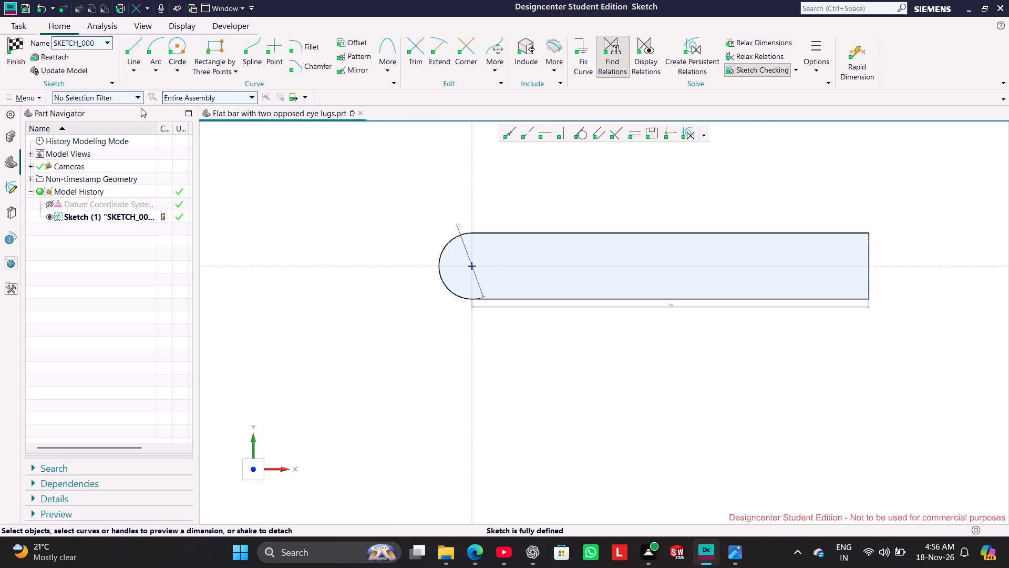
{"action": "left_click", "coordinate": [870, 258]}
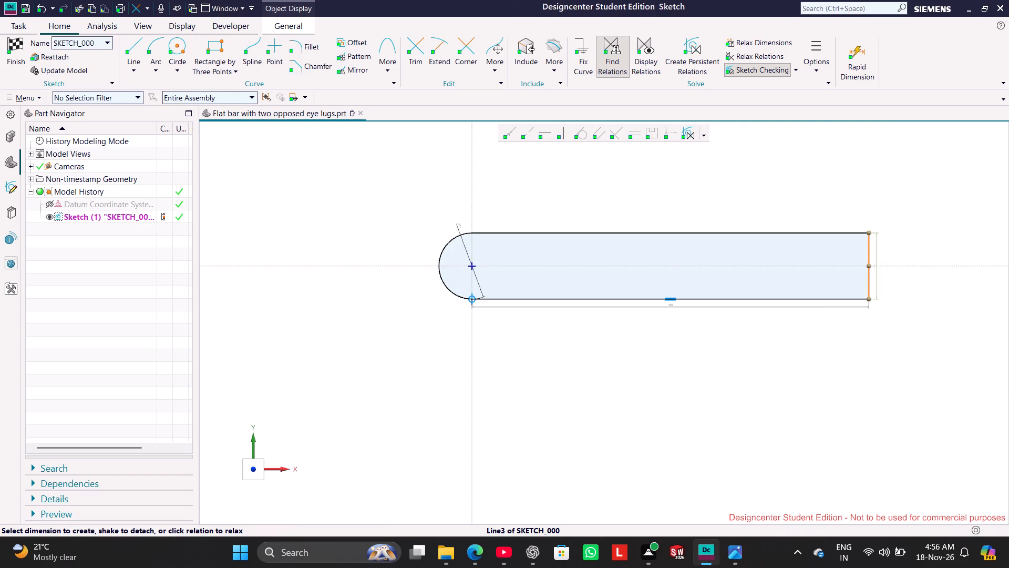
{"action": "scroll", "coordinate": [883, 267], "scroll_direction": "up", "scroll_amount": 6}
{"action": "scroll", "coordinate": [858, 286], "scroll_direction": "down", "scroll_amount": 2}
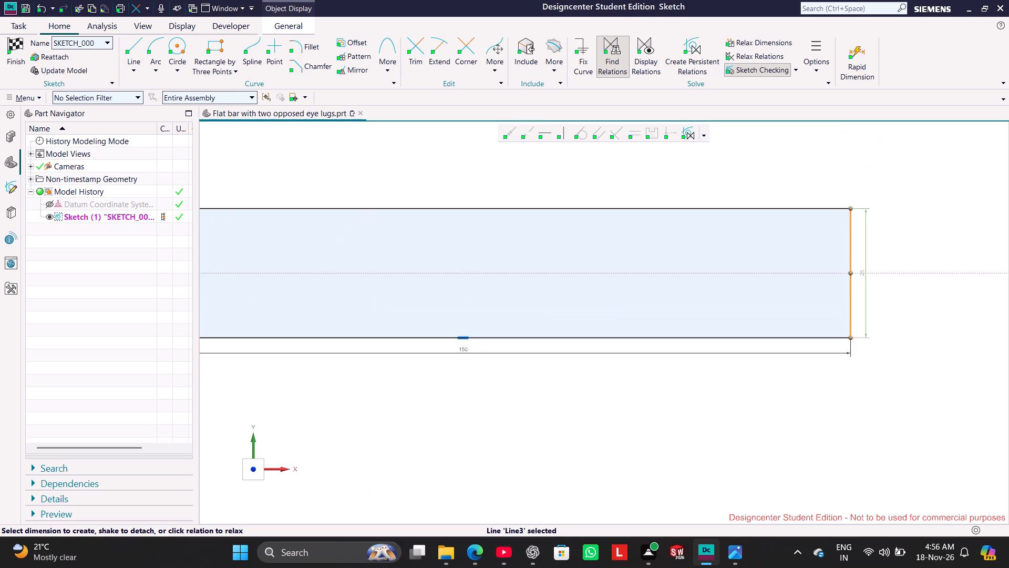
{"action": "scroll", "coordinate": [857, 286], "scroll_direction": "down", "scroll_amount": 4}
{"action": "left_click", "coordinate": [316, 212]}
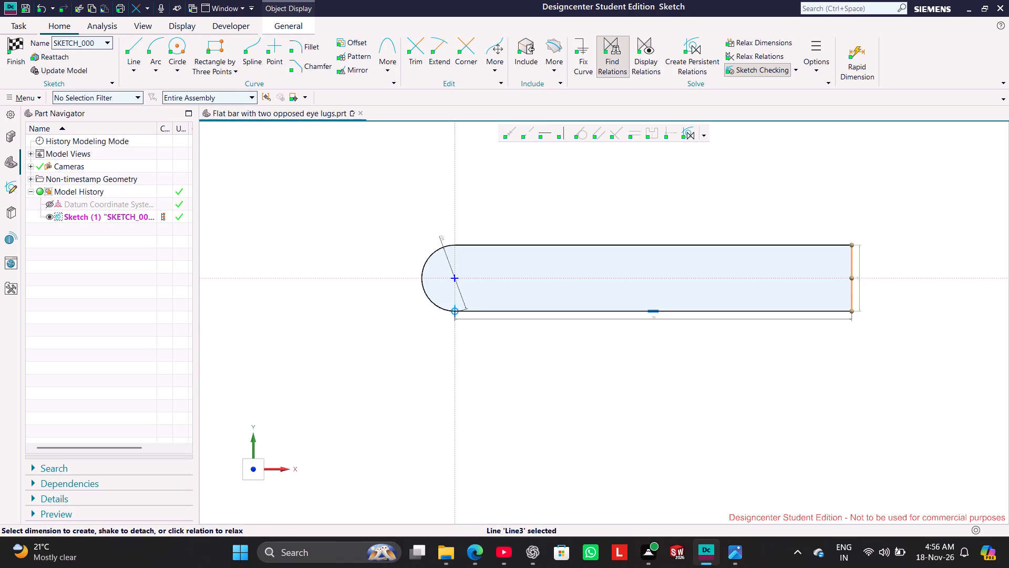
Undo the last trim, which removed the lower half of the vertical line at the origin.
{"action": "left_click", "coordinate": [40, 6]}
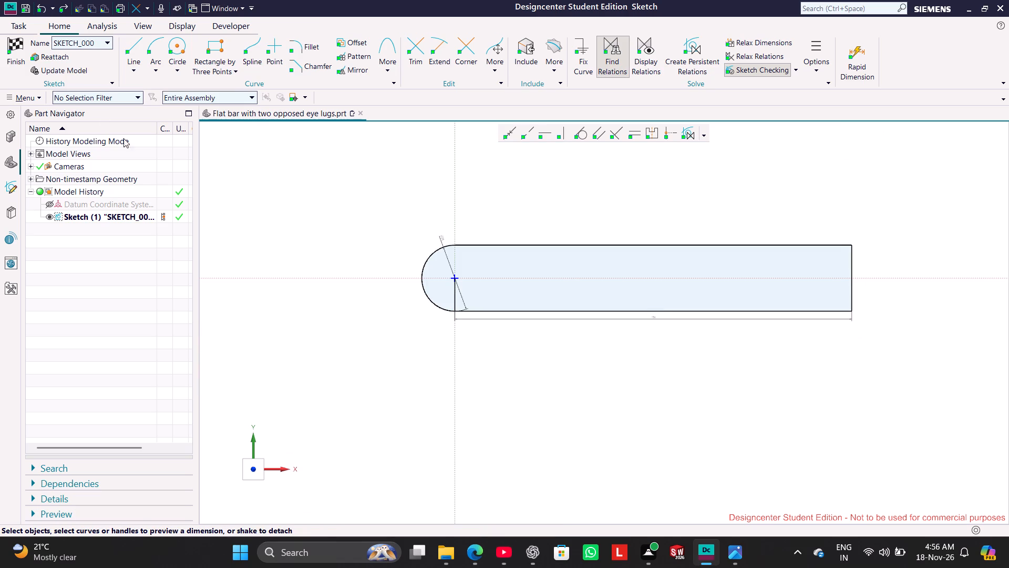
Delete the 25 mm diameter dimension from the rounded end's arc.
{"action": "scroll", "coordinate": [458, 251], "scroll_direction": "up", "scroll_amount": 4}
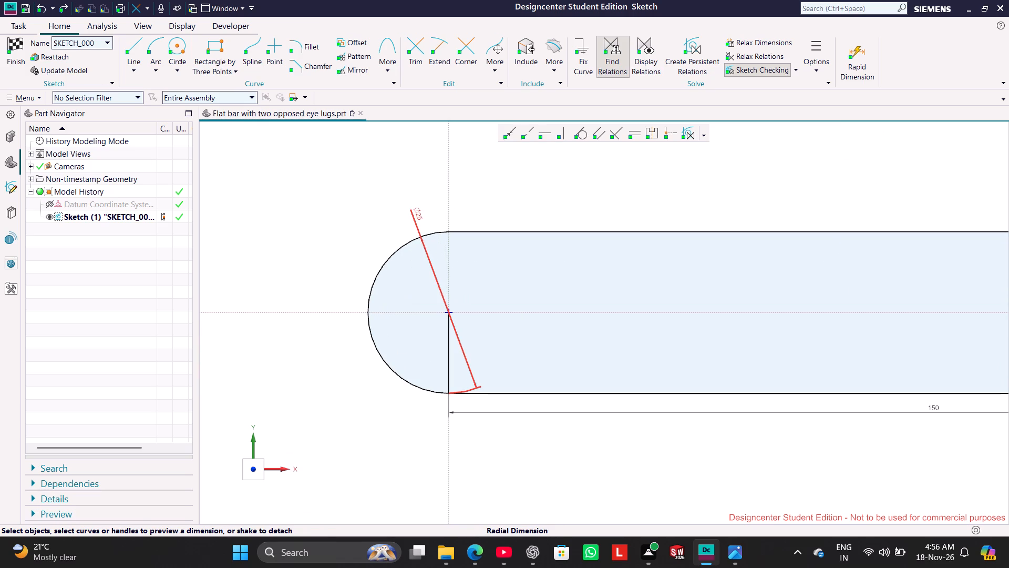
{"action": "right_click", "coordinate": [418, 211]}
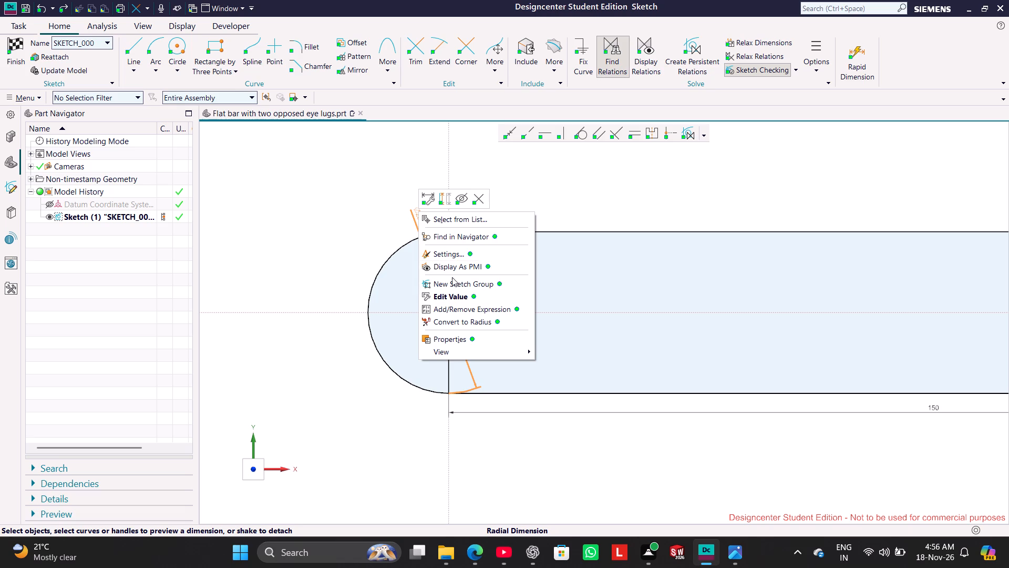
{"action": "left_click", "coordinate": [477, 204]}
{"action": "scroll", "coordinate": [854, 288], "scroll_direction": "up", "scroll_amount": 2}
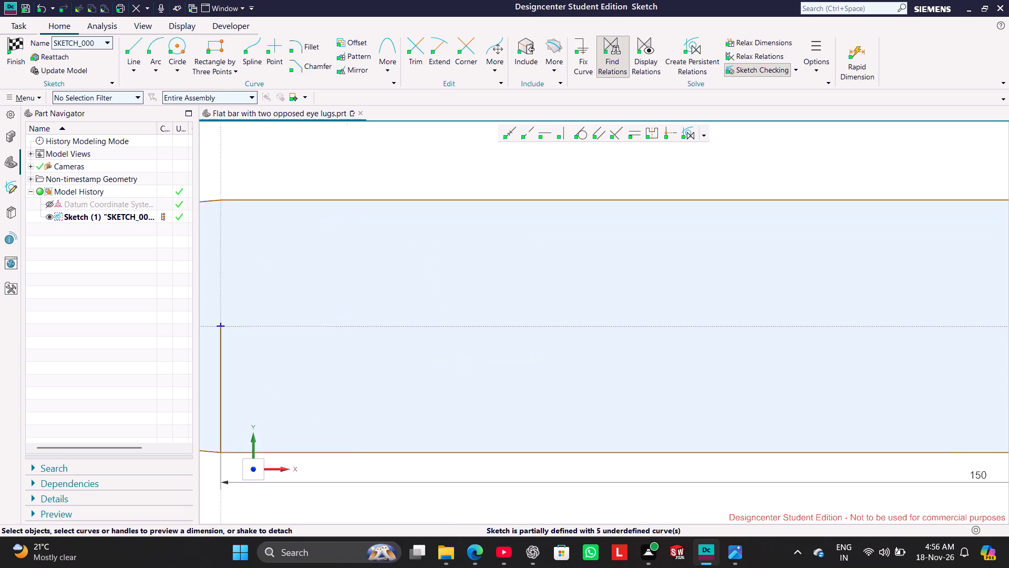
Dimension the bar's straight vertical end line and set its length to 50 mm.
{"action": "scroll", "coordinate": [856, 288], "scroll_direction": "down", "scroll_amount": 7}
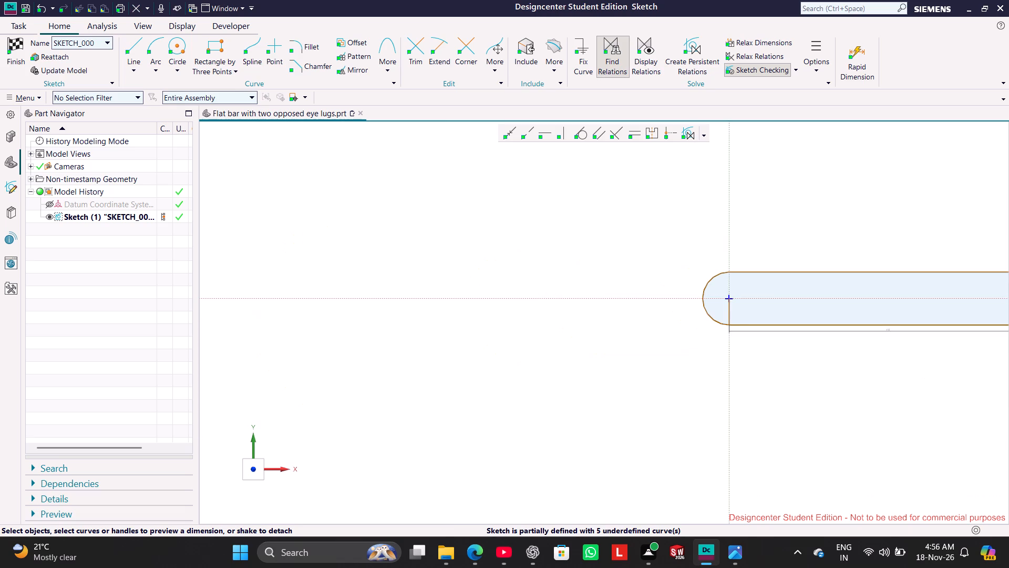
{"action": "middle_click_drag", "start_coordinate": [502, 409], "coordinate": [267, 375], "text": "shift"}
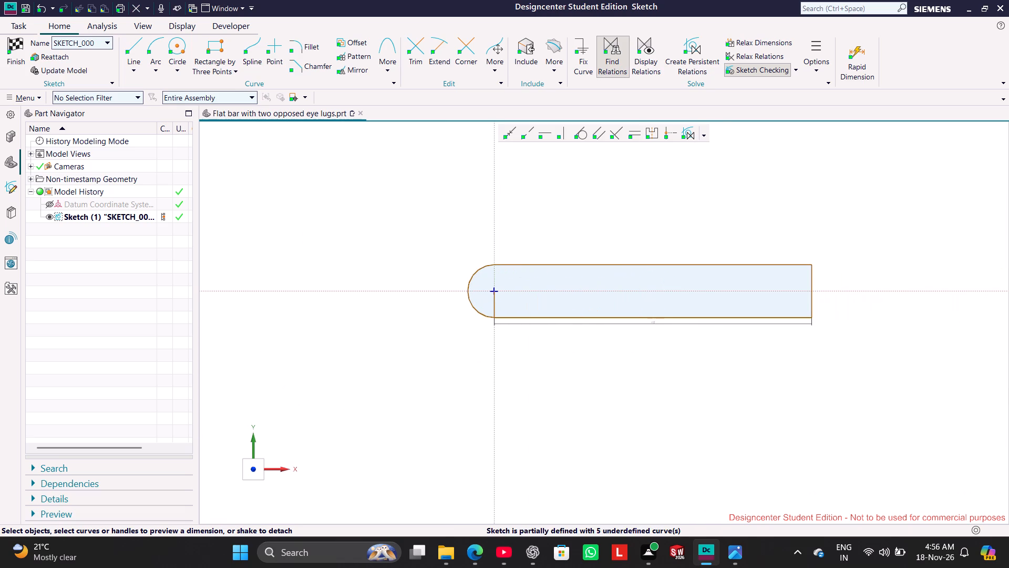
{"action": "middle_click_drag", "start_coordinate": [762, 380], "coordinate": [705, 379]}
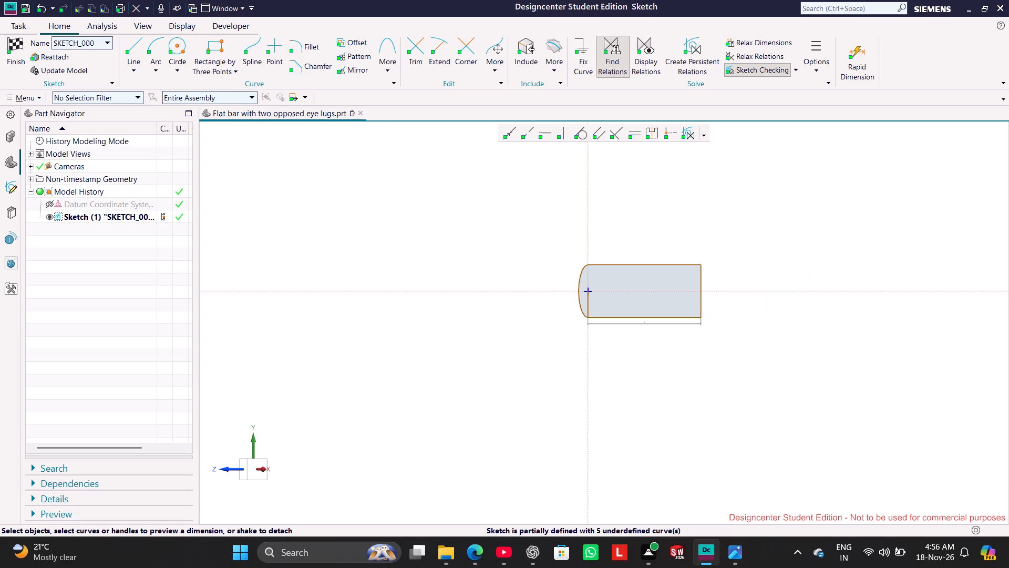
{"action": "middle_click_drag", "start_coordinate": [359, 399], "coordinate": [378, 403]}
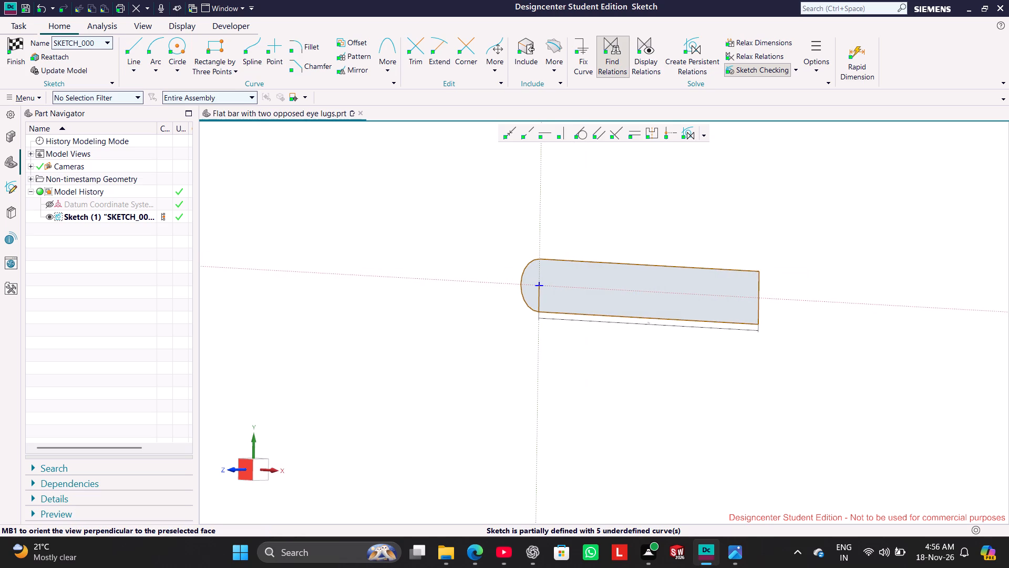
{"action": "left_click", "coordinate": [248, 467]}
{"action": "scroll", "coordinate": [895, 265], "scroll_direction": "down", "scroll_amount": 2}
{"action": "scroll", "coordinate": [956, 271], "scroll_direction": "up", "scroll_amount": 2}
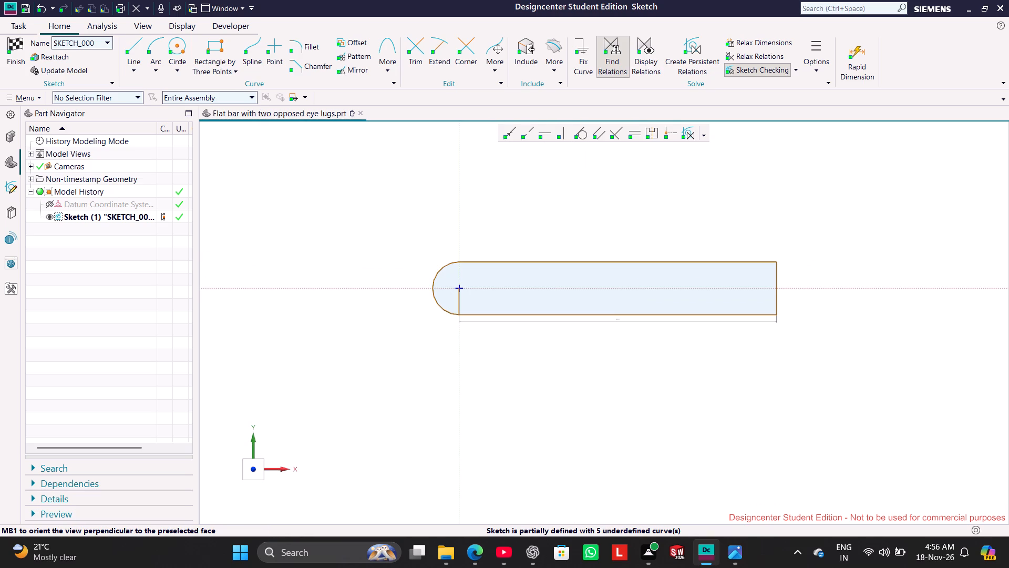
{"action": "left_click", "coordinate": [776, 282]}
{"action": "scroll", "coordinate": [801, 296], "scroll_direction": "up", "scroll_amount": 6}
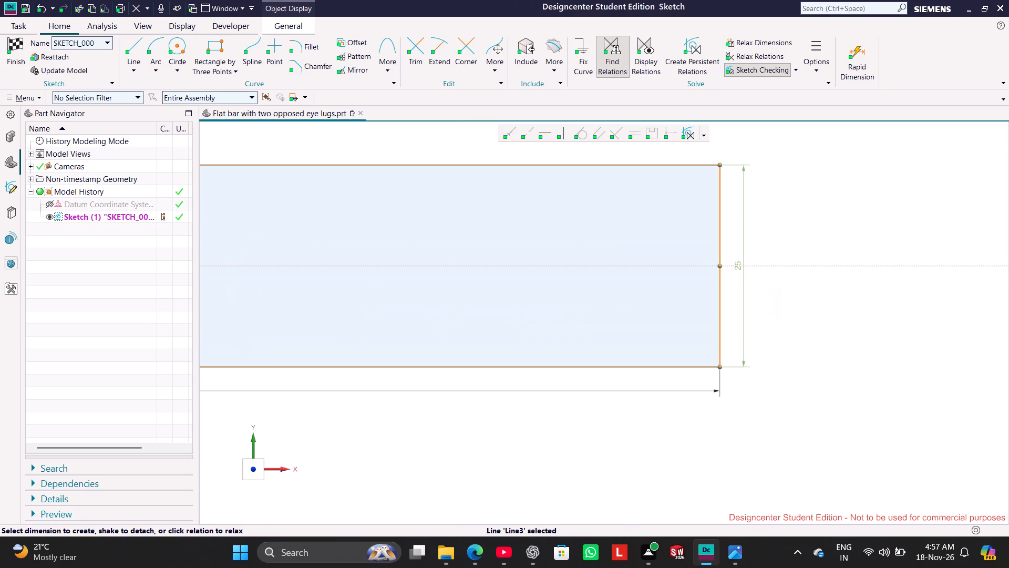
{"action": "double_click", "coordinate": [738, 266]}
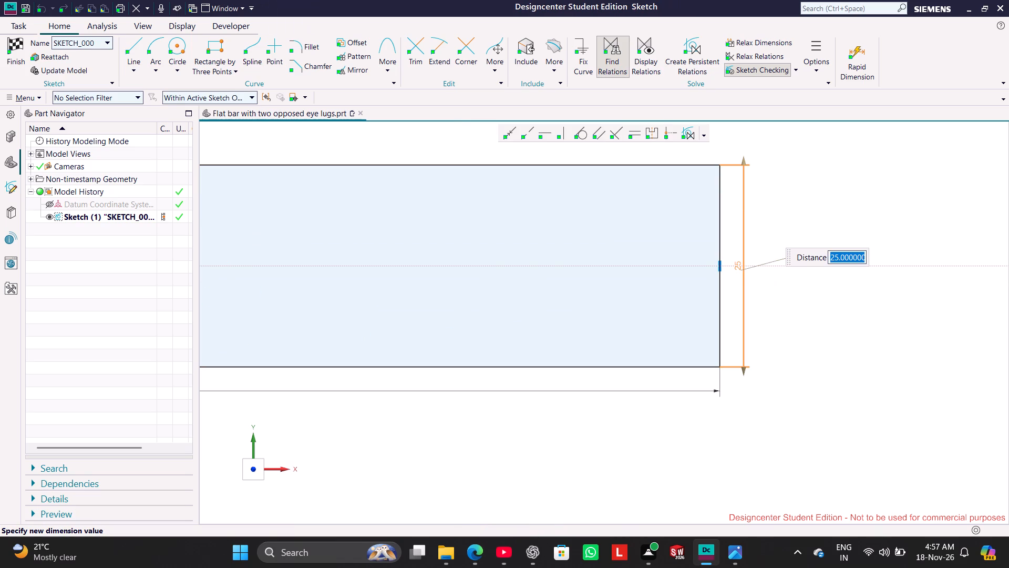
{"action": "type", "text": "50"}
{"action": "key", "text": "Return"}
{"action": "scroll", "coordinate": [551, 281], "scroll_direction": "down", "scroll_amount": 4}
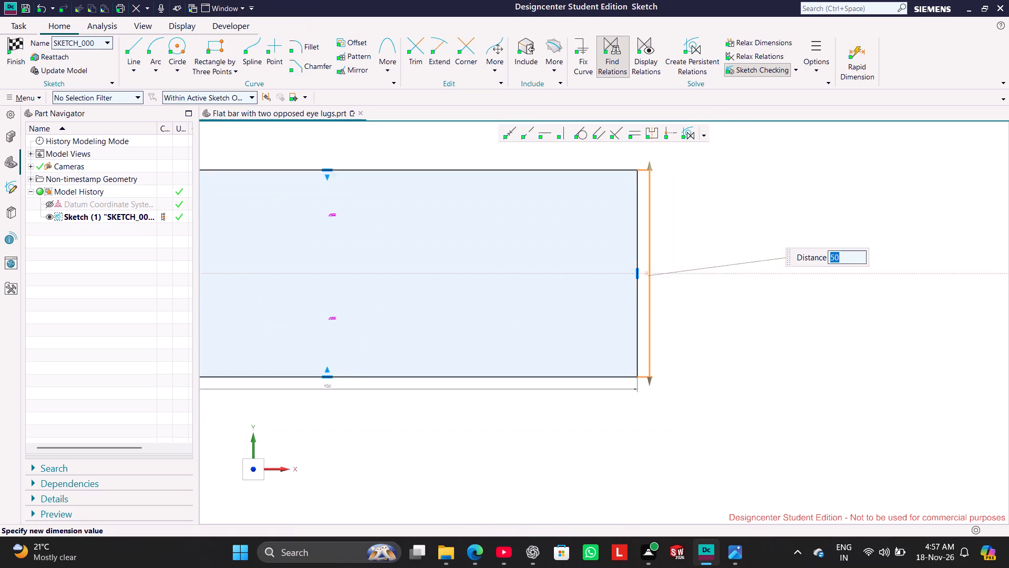
{"action": "scroll", "coordinate": [523, 281], "scroll_direction": "down", "scroll_amount": 2}
{"action": "scroll", "coordinate": [217, 219], "scroll_direction": "up", "scroll_amount": 2}
{"action": "scroll", "coordinate": [205, 251], "scroll_direction": "down", "scroll_amount": 3}
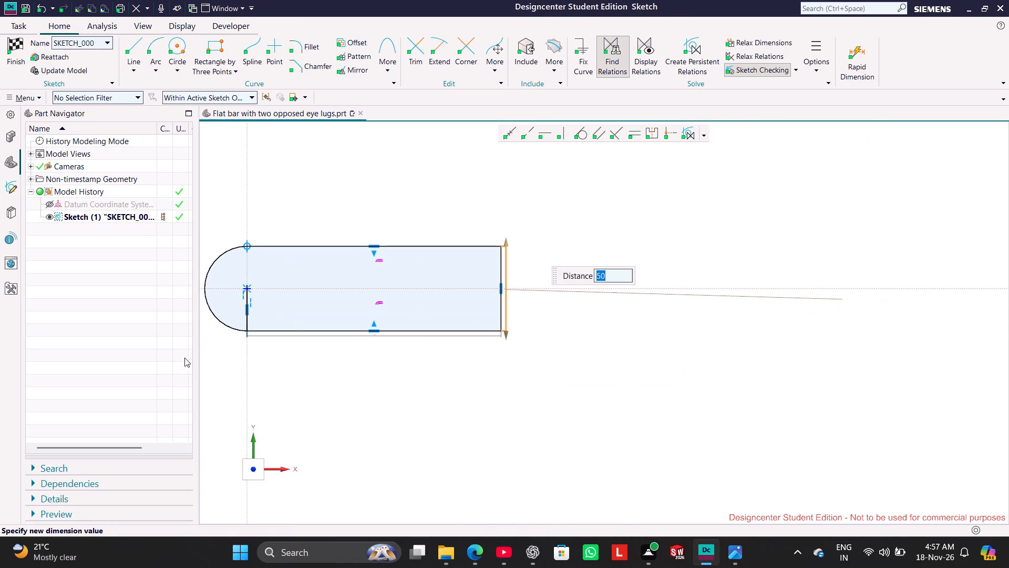
{"action": "scroll", "coordinate": [194, 310], "scroll_direction": "up", "scroll_amount": 4}
{"action": "scroll", "coordinate": [205, 313], "scroll_direction": "down", "scroll_amount": 5}
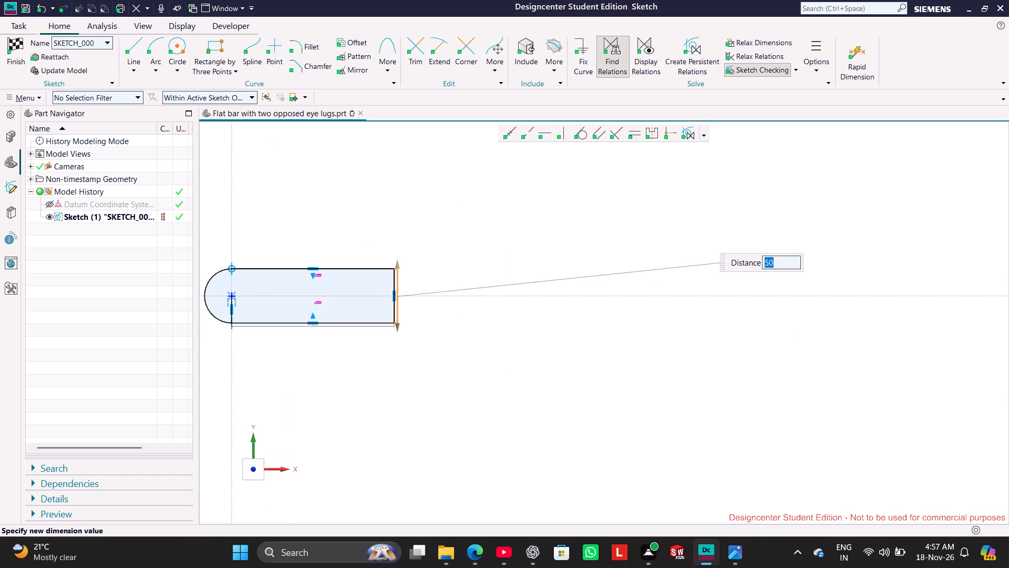
{"action": "scroll", "coordinate": [201, 279], "scroll_direction": "down", "scroll_amount": 4}
{"action": "scroll", "coordinate": [204, 262], "scroll_direction": "up", "scroll_amount": 4}
{"action": "scroll", "coordinate": [212, 336], "scroll_direction": "up", "scroll_amount": 1}
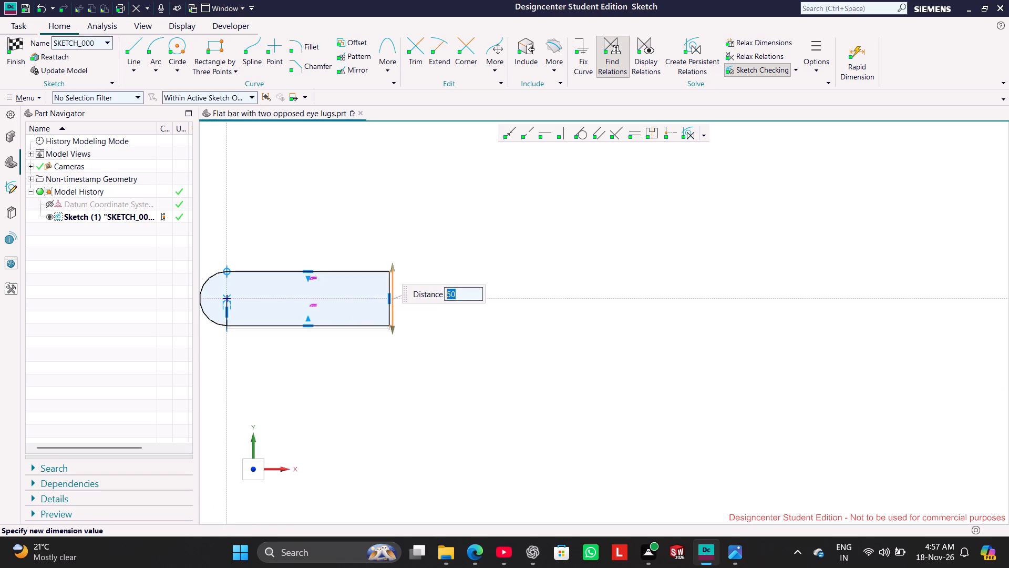
{"action": "scroll", "coordinate": [212, 336], "scroll_direction": "up", "scroll_amount": 1}
{"action": "left_click", "coordinate": [325, 383]}
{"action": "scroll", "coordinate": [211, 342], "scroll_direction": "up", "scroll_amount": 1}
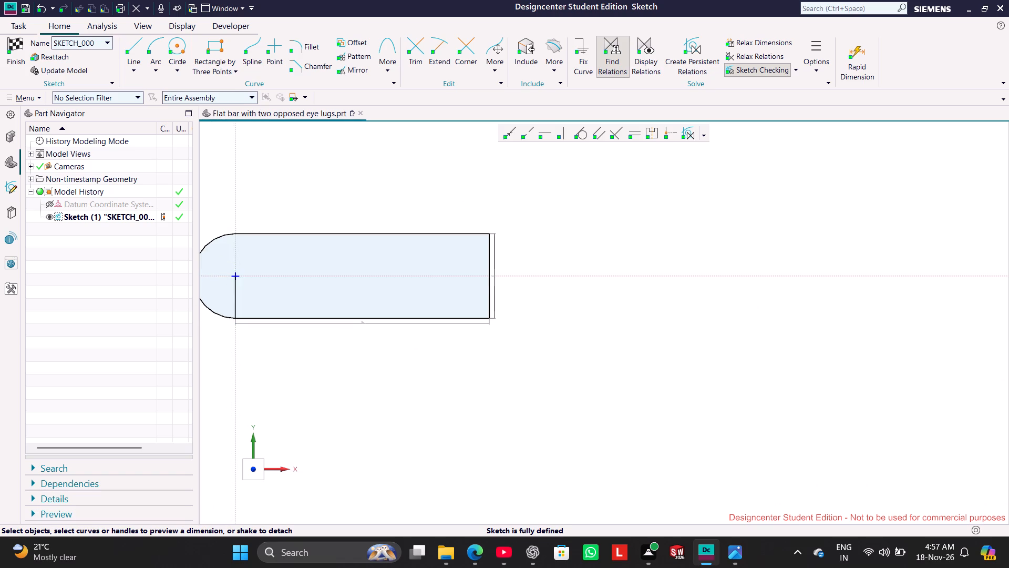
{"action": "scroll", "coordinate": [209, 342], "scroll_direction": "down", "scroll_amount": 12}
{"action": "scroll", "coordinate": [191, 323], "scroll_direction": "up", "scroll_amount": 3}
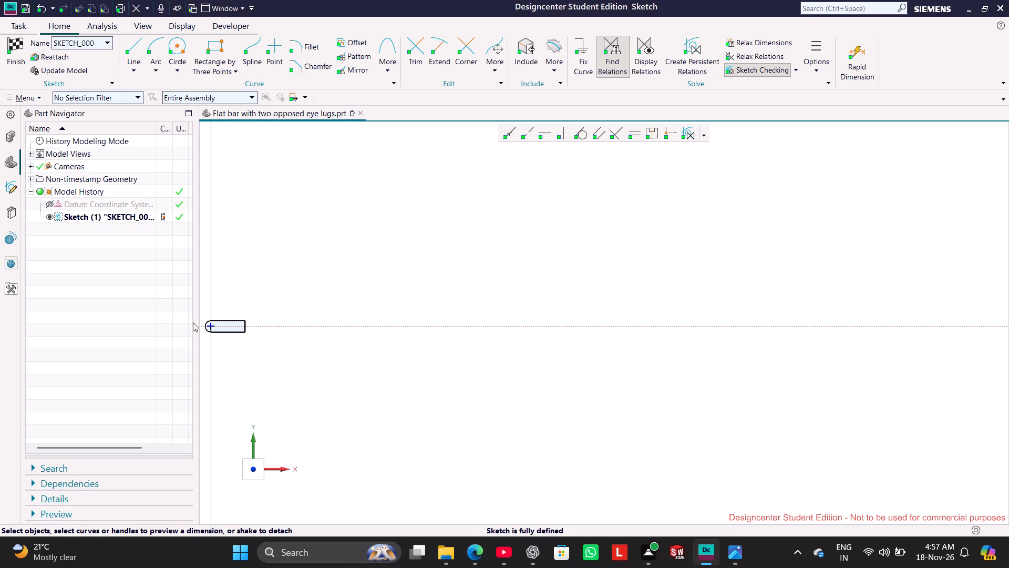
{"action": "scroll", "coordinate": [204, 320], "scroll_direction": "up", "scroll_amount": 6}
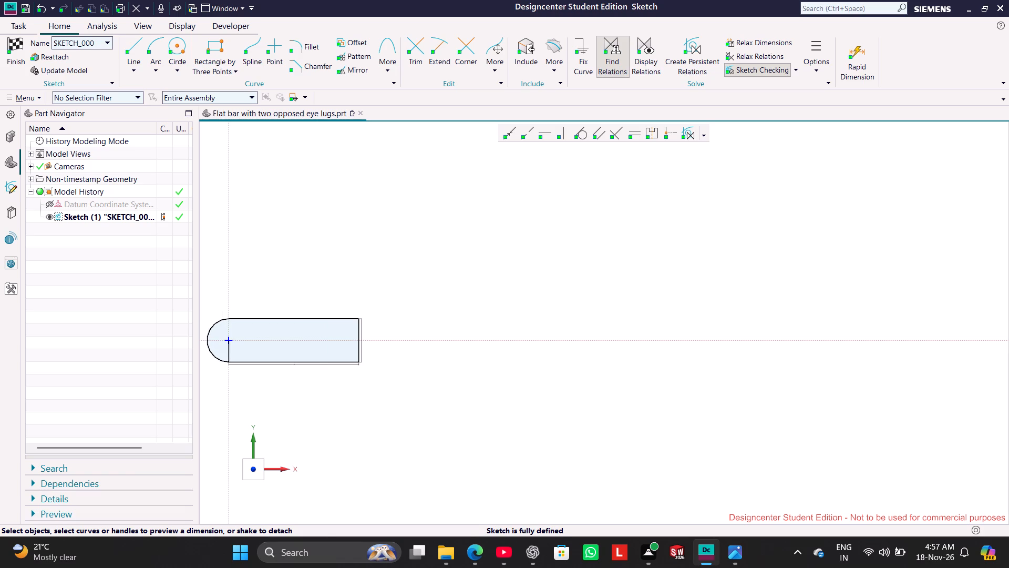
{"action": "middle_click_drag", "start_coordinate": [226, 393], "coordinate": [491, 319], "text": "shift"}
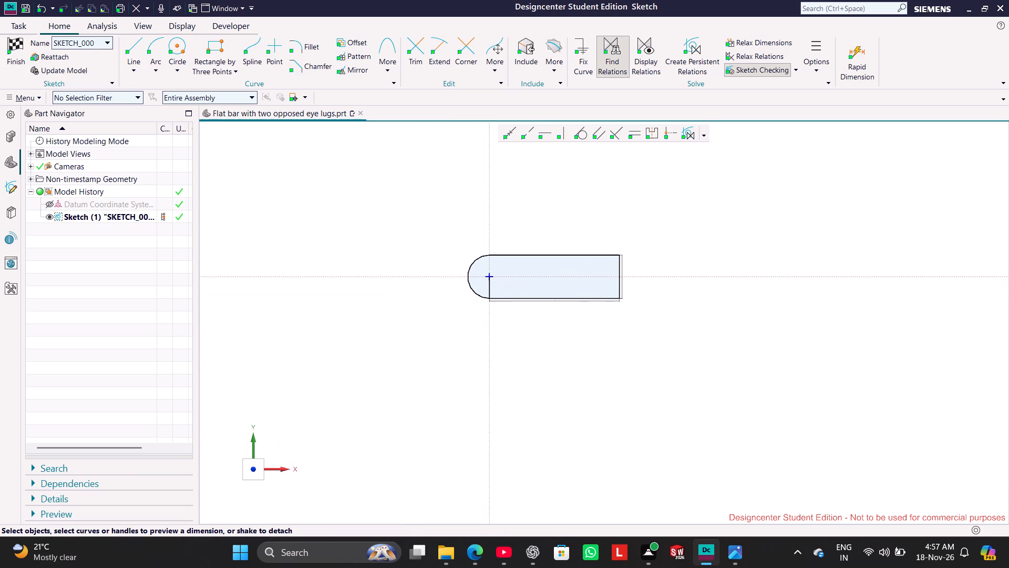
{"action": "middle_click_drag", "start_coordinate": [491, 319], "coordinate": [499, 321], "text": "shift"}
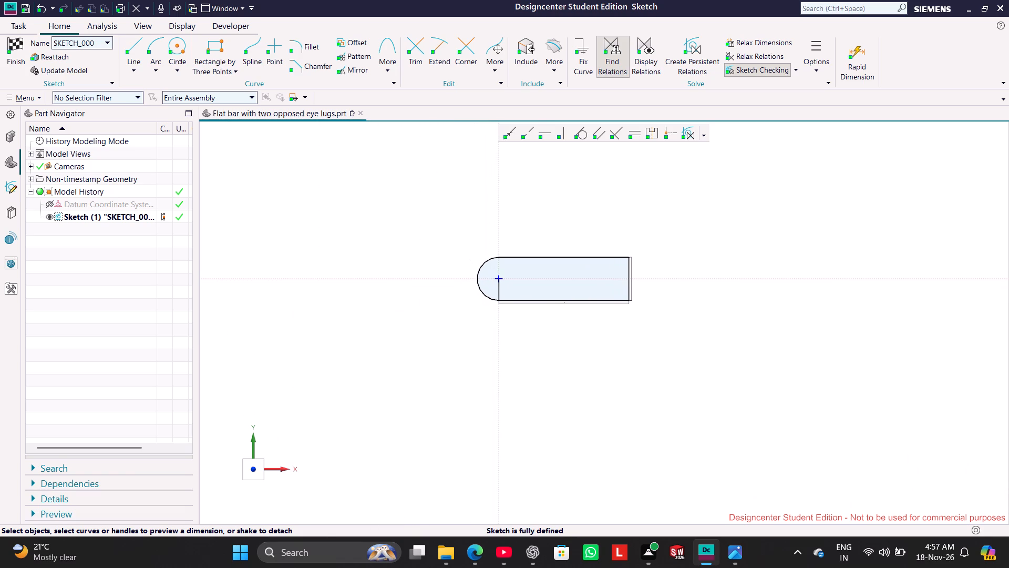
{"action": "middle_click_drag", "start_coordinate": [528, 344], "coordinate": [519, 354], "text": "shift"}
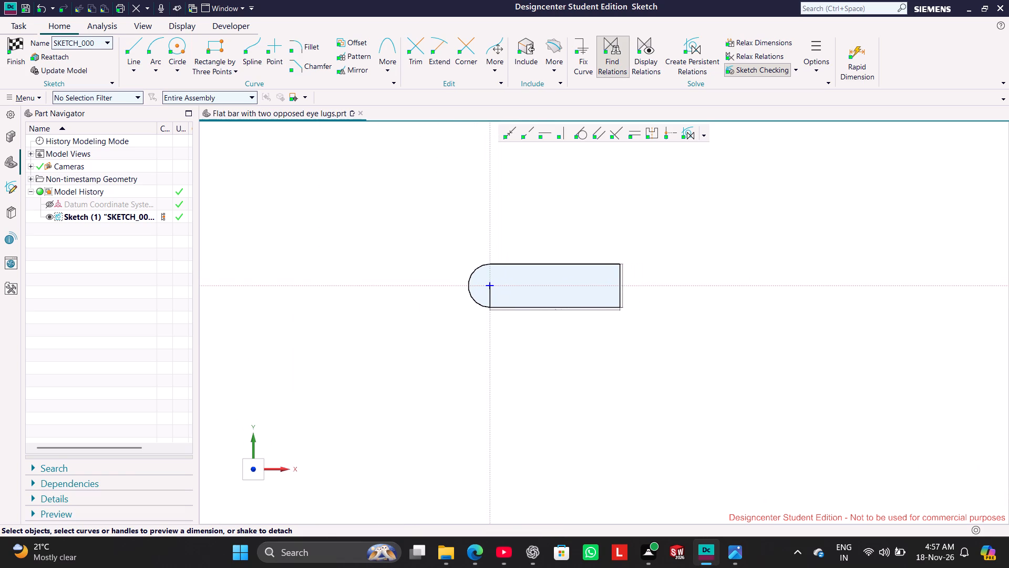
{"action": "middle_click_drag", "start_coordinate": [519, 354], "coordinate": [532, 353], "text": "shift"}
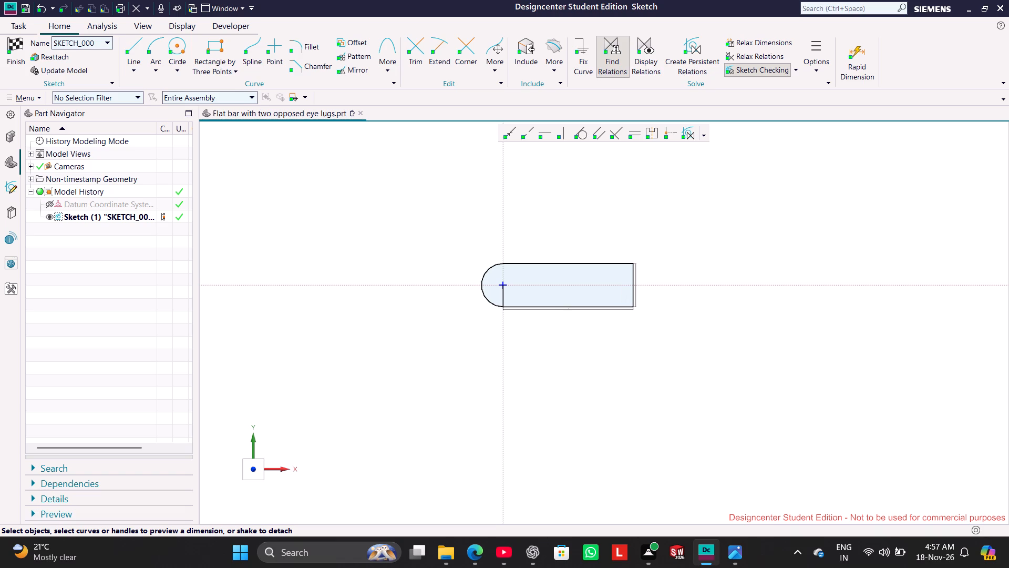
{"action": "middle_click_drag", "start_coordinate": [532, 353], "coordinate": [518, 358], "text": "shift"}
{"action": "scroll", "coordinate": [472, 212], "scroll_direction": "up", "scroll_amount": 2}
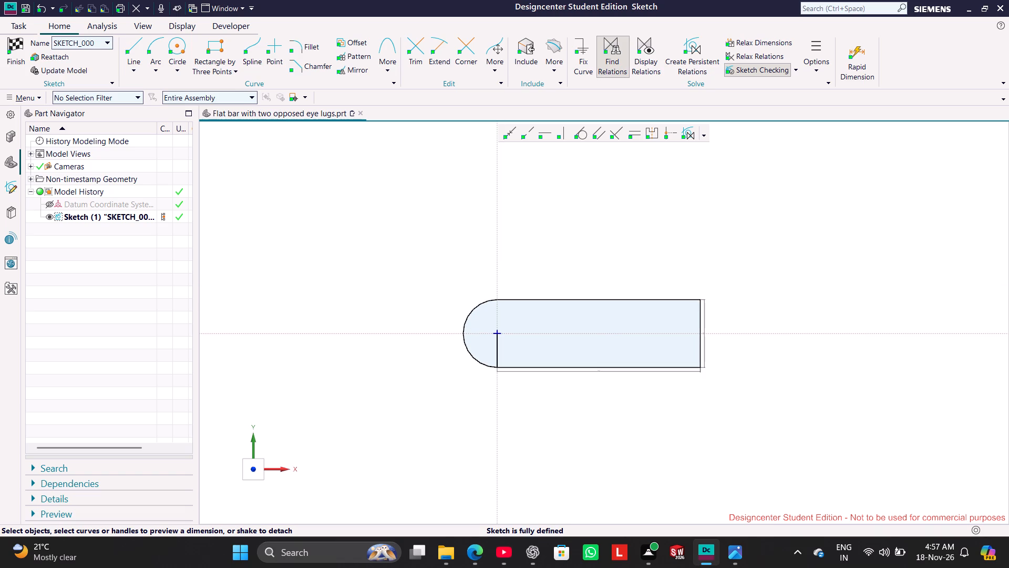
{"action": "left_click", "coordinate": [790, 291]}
Sketch a 25 mm diameter circle centred on the origin, concentric with the bar's rounded end.
{"action": "left_click", "coordinate": [180, 42]}
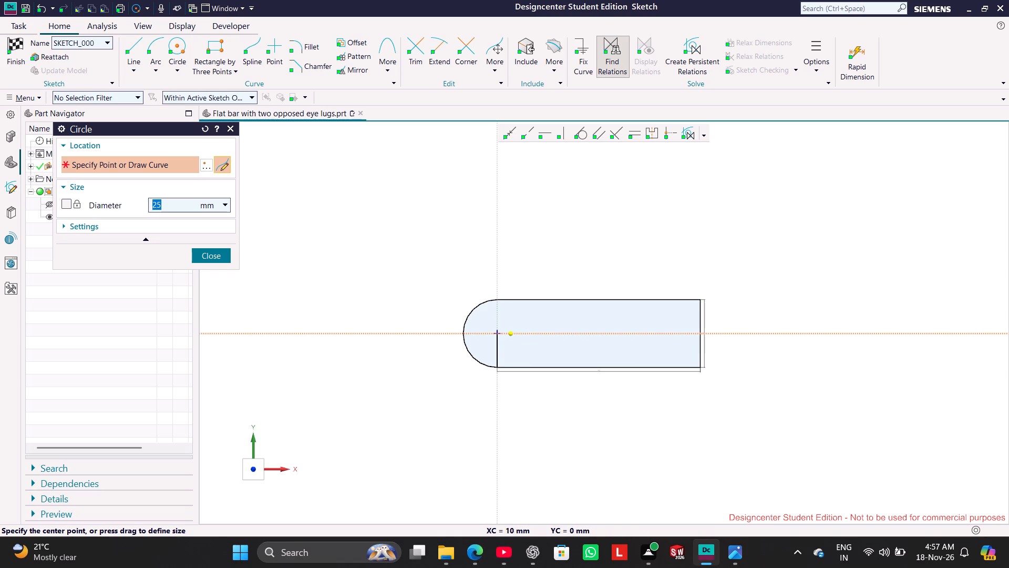
{"action": "left_click", "coordinate": [502, 331]}
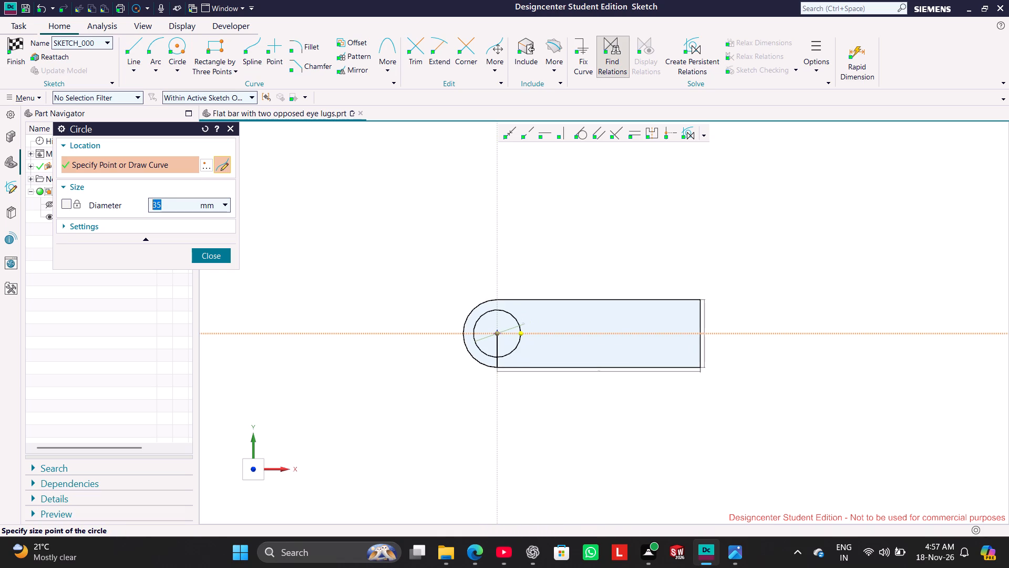
{"action": "type", "text": "25"}
{"action": "key", "text": "Return"}
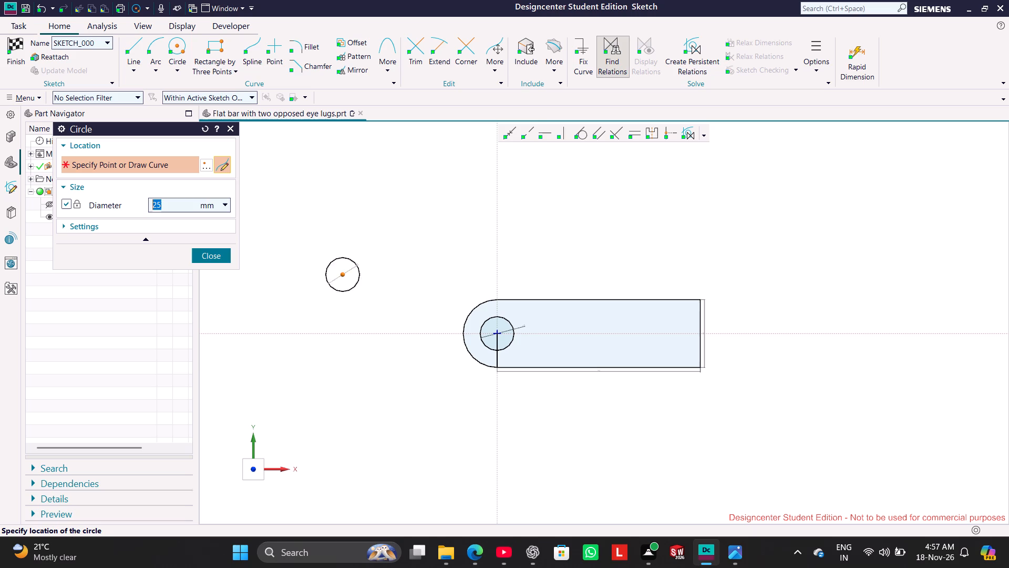
{"action": "left_click", "coordinate": [222, 256]}
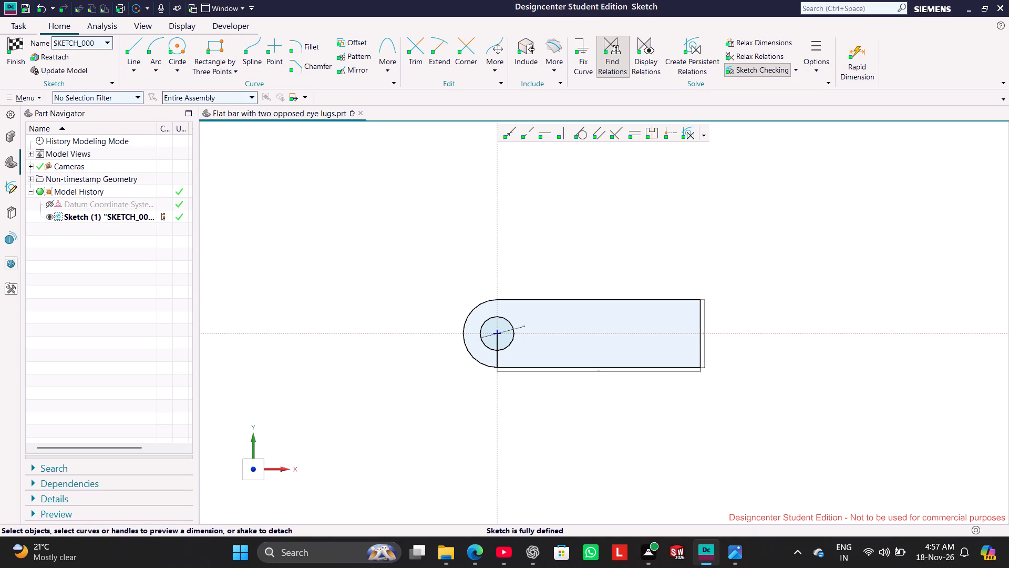
Using the reference drawing in Photos, sketch a 15 mm diameter circle on the horizontal axis, about 130 mm from the origin near the straight end.
{"action": "left_click", "coordinate": [731, 559]}
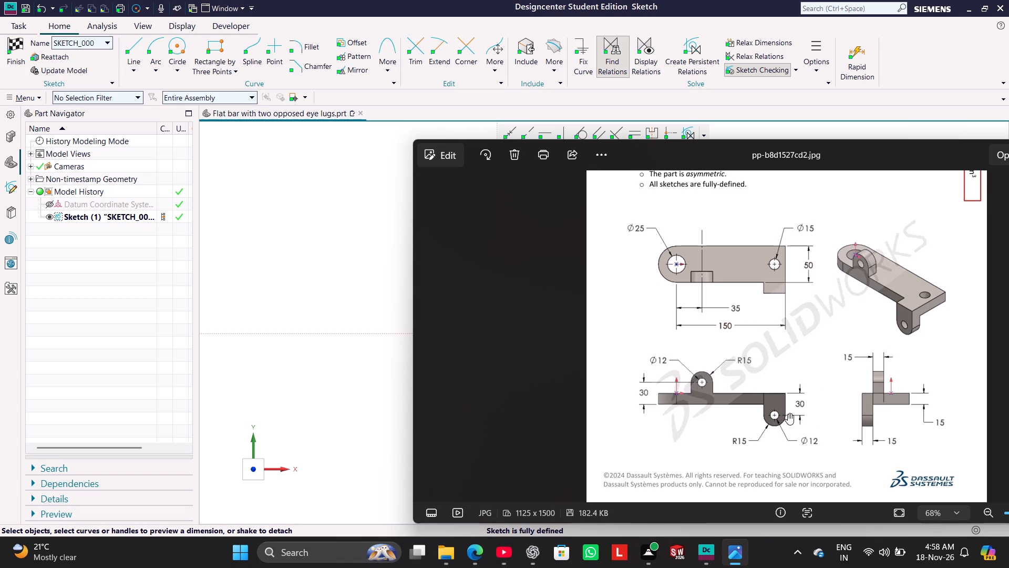
{"action": "scroll", "coordinate": [790, 404], "scroll_direction": "up", "scroll_amount": 3}
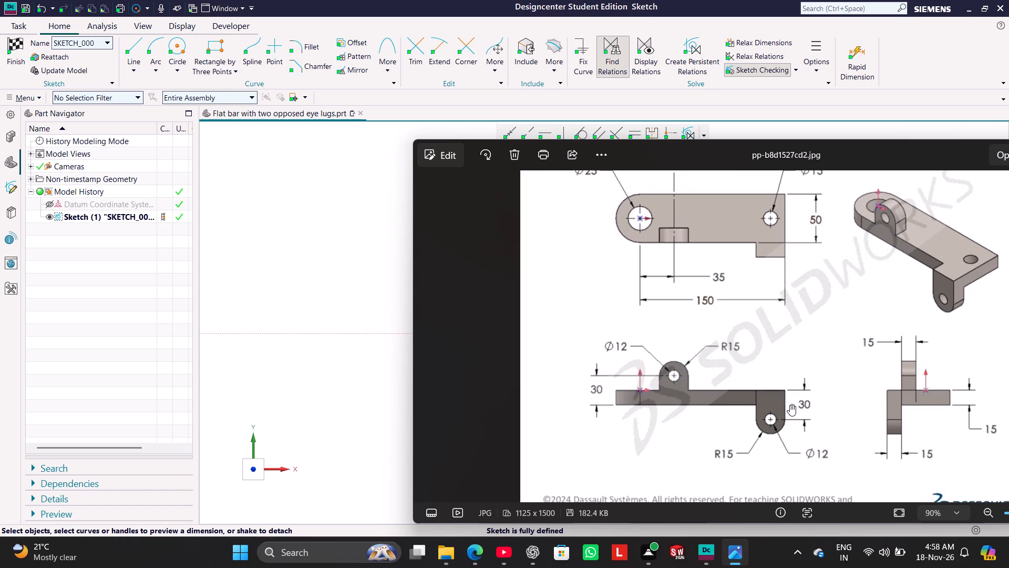
{"action": "left_click", "coordinate": [734, 557]}
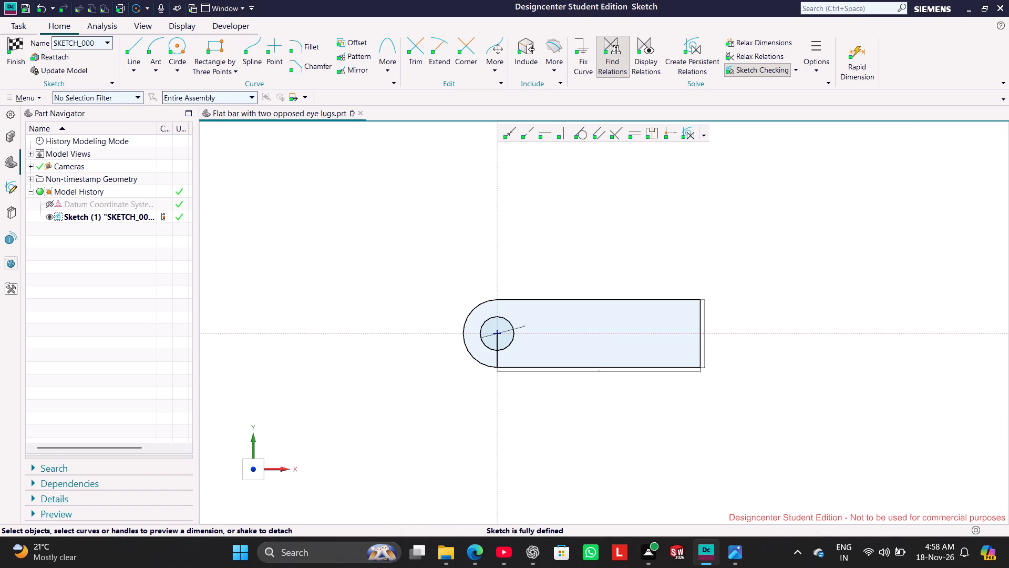
{"action": "left_click", "coordinate": [167, 44]}
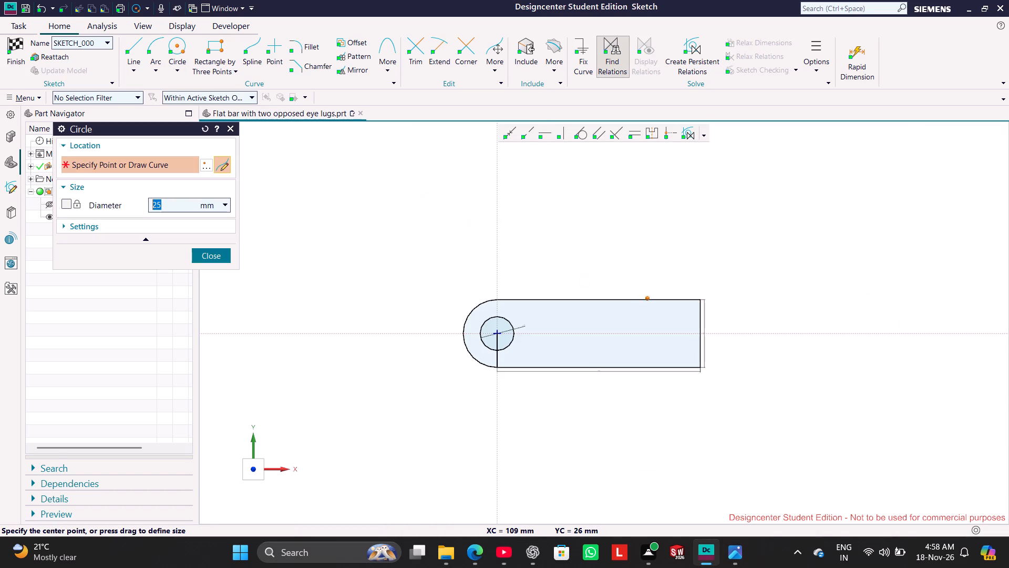
{"action": "scroll", "coordinate": [686, 320], "scroll_direction": "up", "scroll_amount": 2}
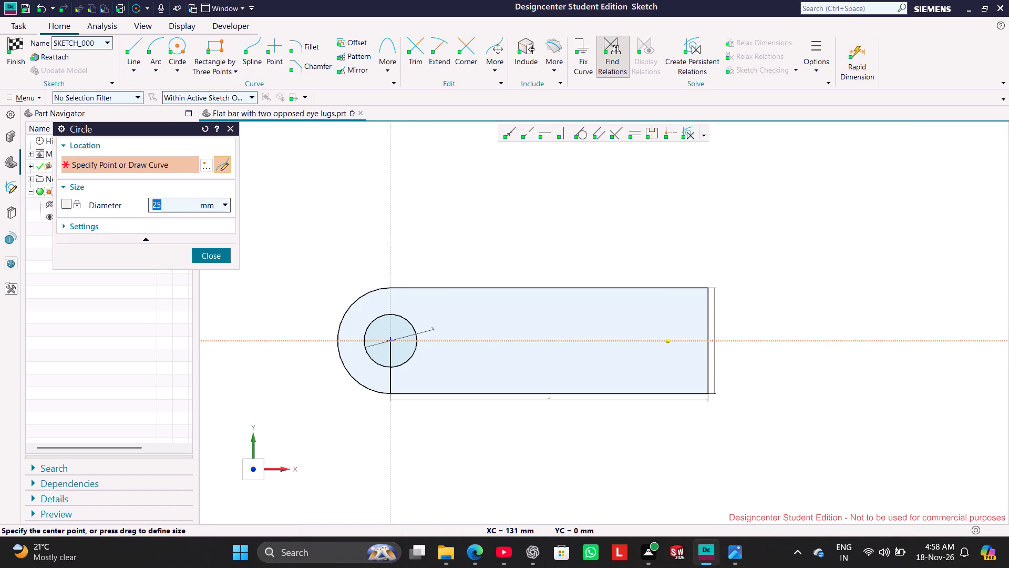
{"action": "left_click", "coordinate": [666, 339]}
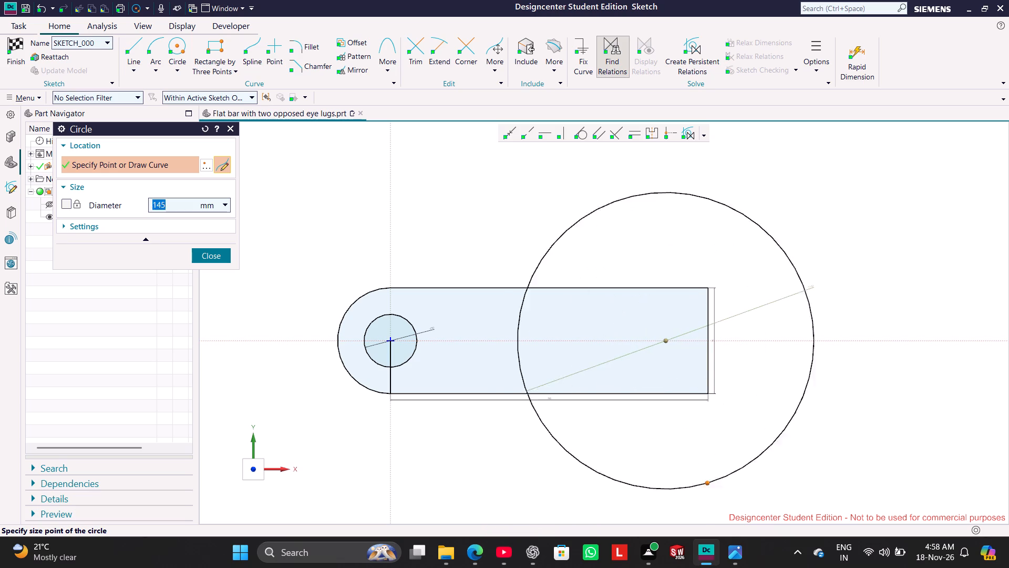
{"action": "left_click", "coordinate": [737, 553]}
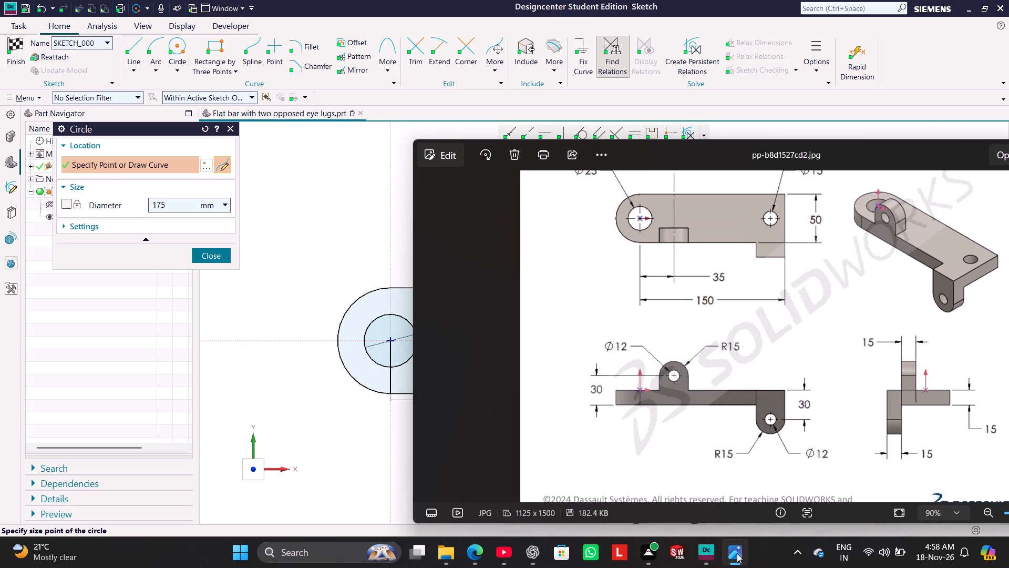
{"action": "scroll", "coordinate": [745, 371], "scroll_direction": "down", "scroll_amount": 2}
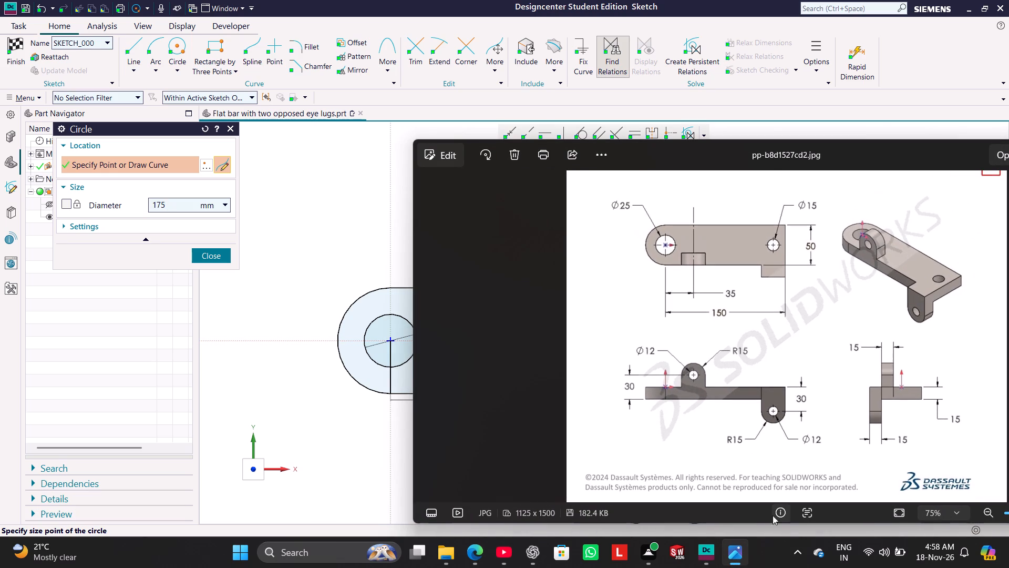
{"action": "left_click", "coordinate": [741, 549]}
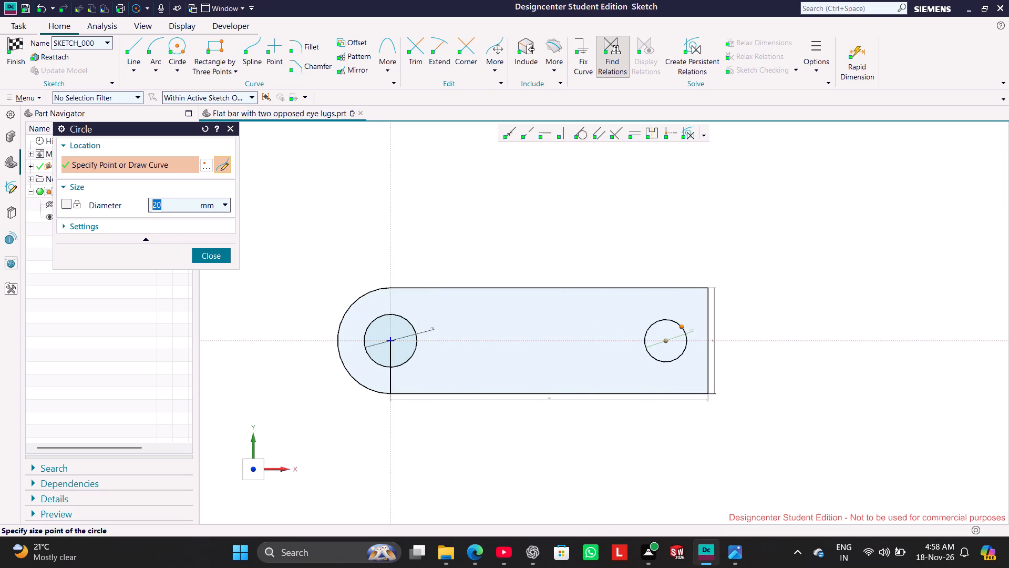
{"action": "type", "text": "15"}
{"action": "key", "text": "Return"}
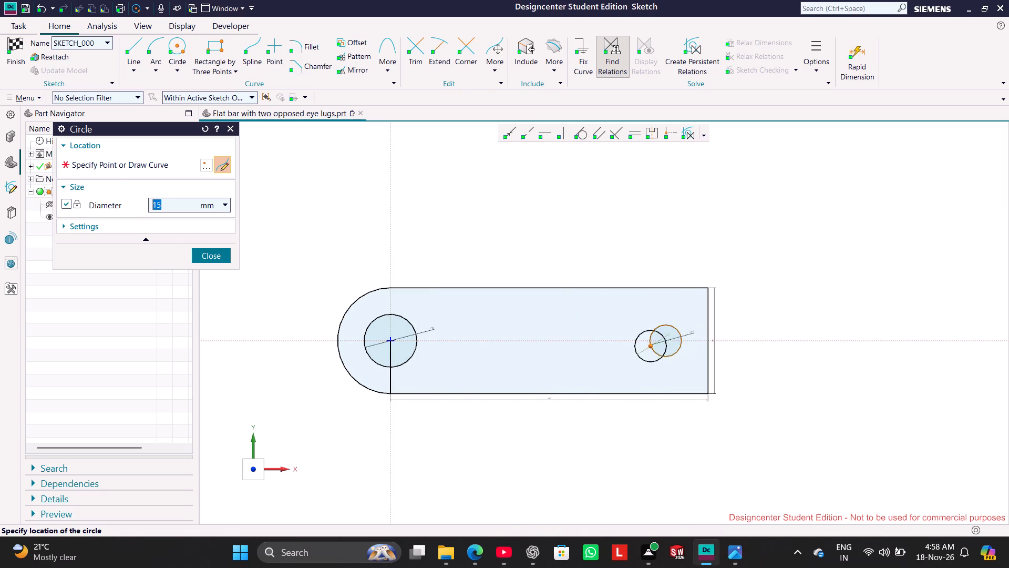
{"action": "left_click", "coordinate": [217, 255]}
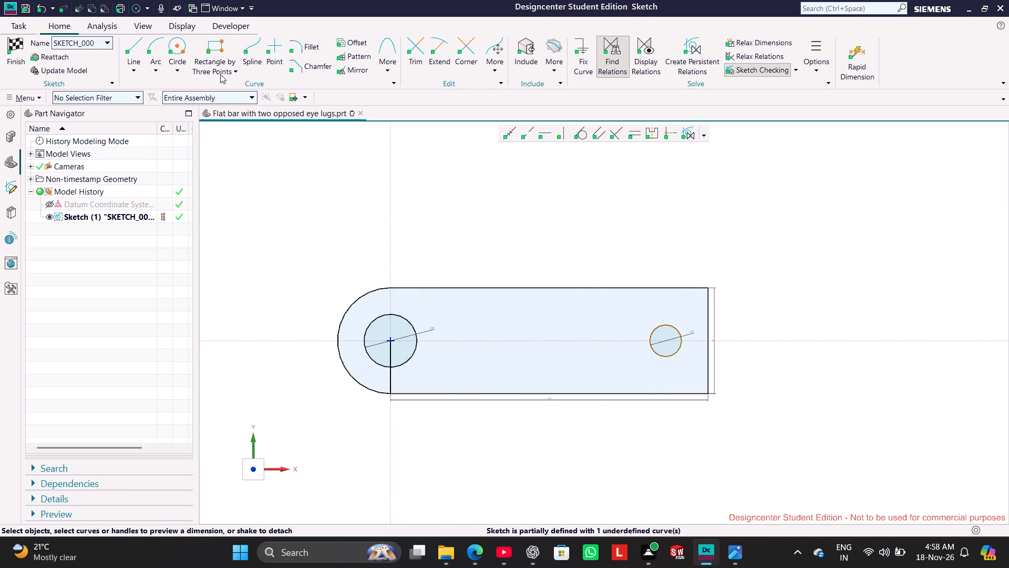
Dimension the distance from the 15 mm circle's centre to the bar's straight end line and place it above the bar.
{"action": "scroll", "coordinate": [685, 379], "scroll_direction": "up", "scroll_amount": 3}
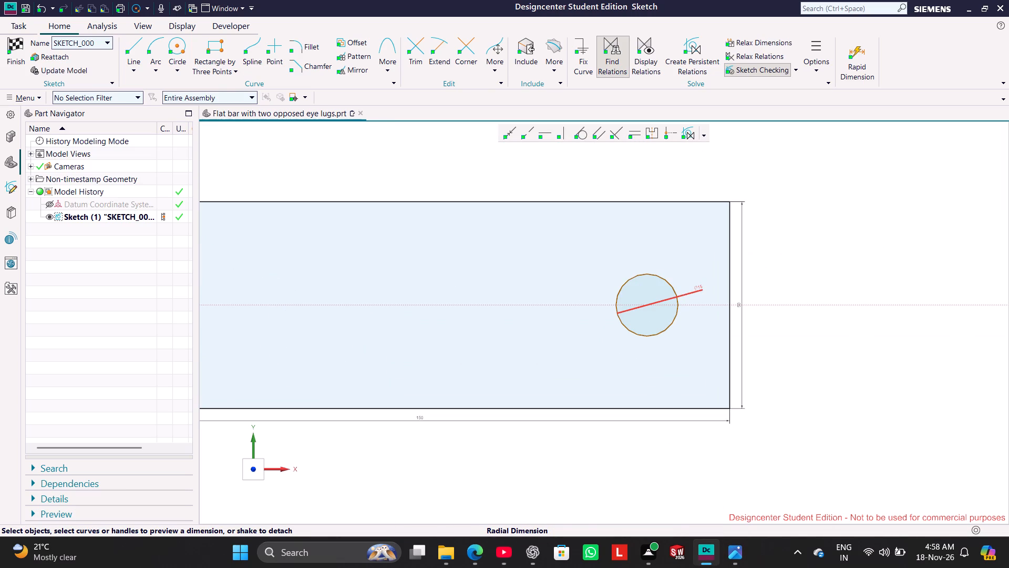
{"action": "left_click", "coordinate": [856, 62]}
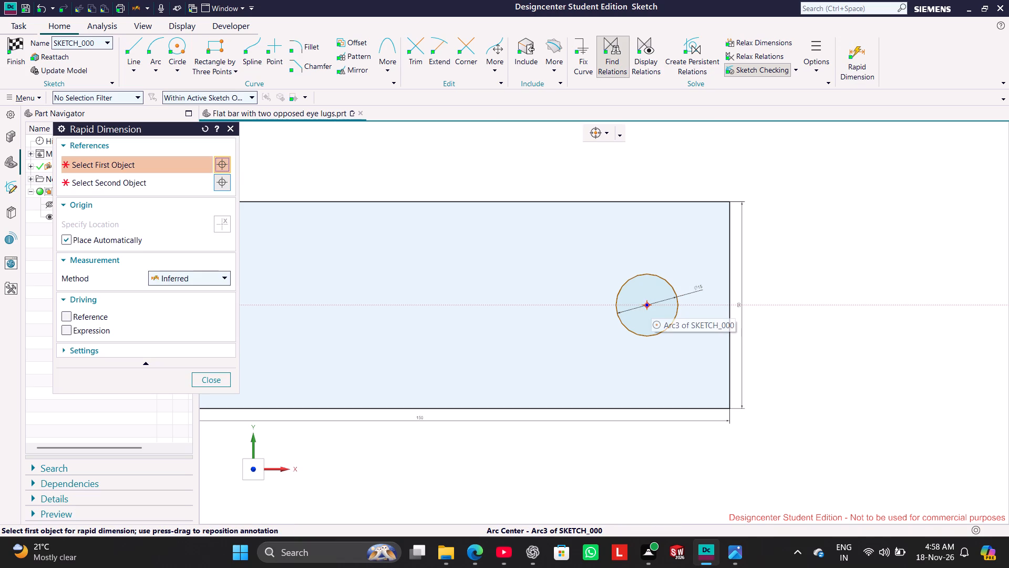
{"action": "left_click", "coordinate": [650, 305]}
{"action": "left_click", "coordinate": [729, 310]}
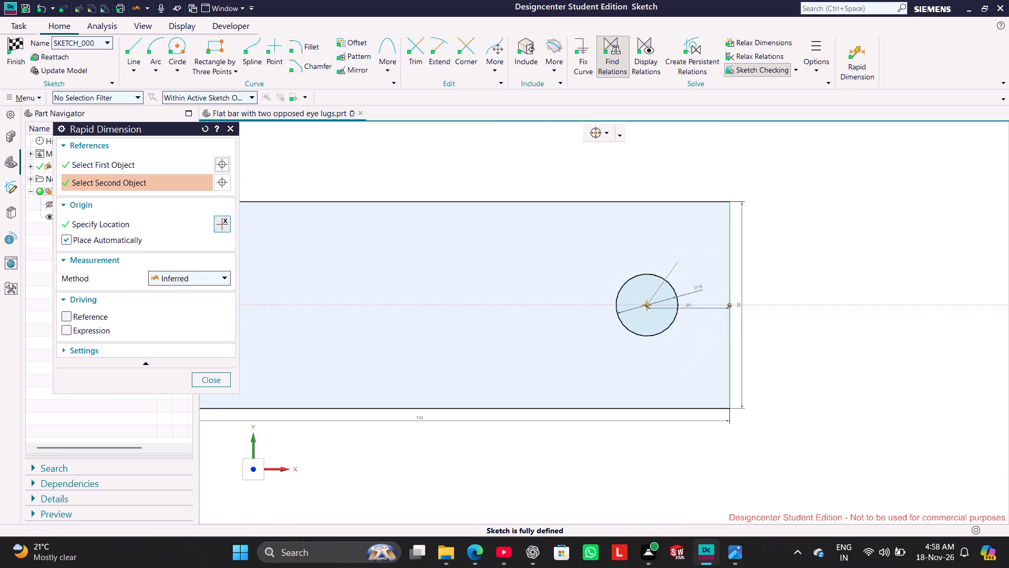
{"action": "left_click", "coordinate": [207, 381]}
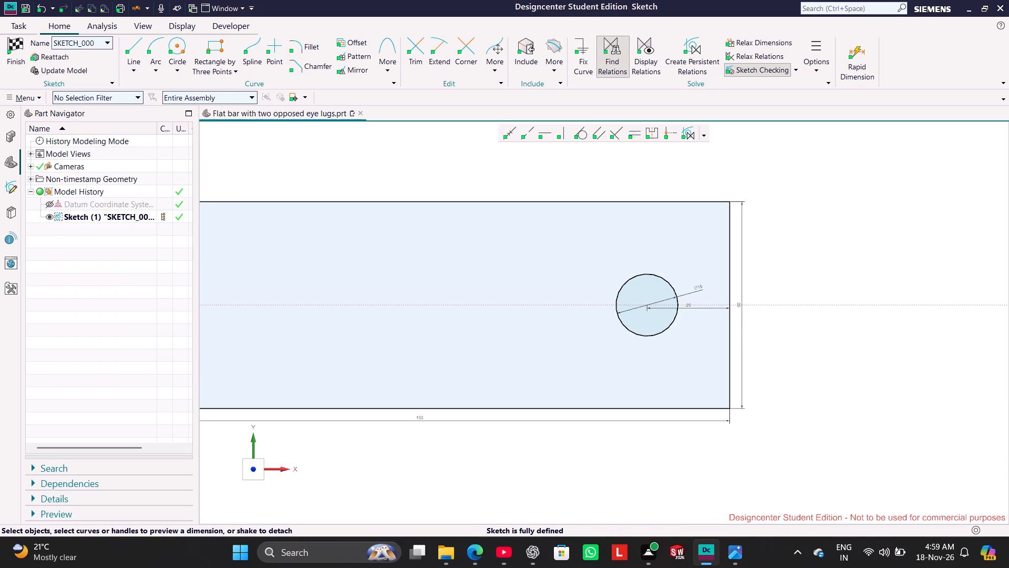
{"action": "left_click_drag", "start_coordinate": [696, 307], "coordinate": [711, 179]}
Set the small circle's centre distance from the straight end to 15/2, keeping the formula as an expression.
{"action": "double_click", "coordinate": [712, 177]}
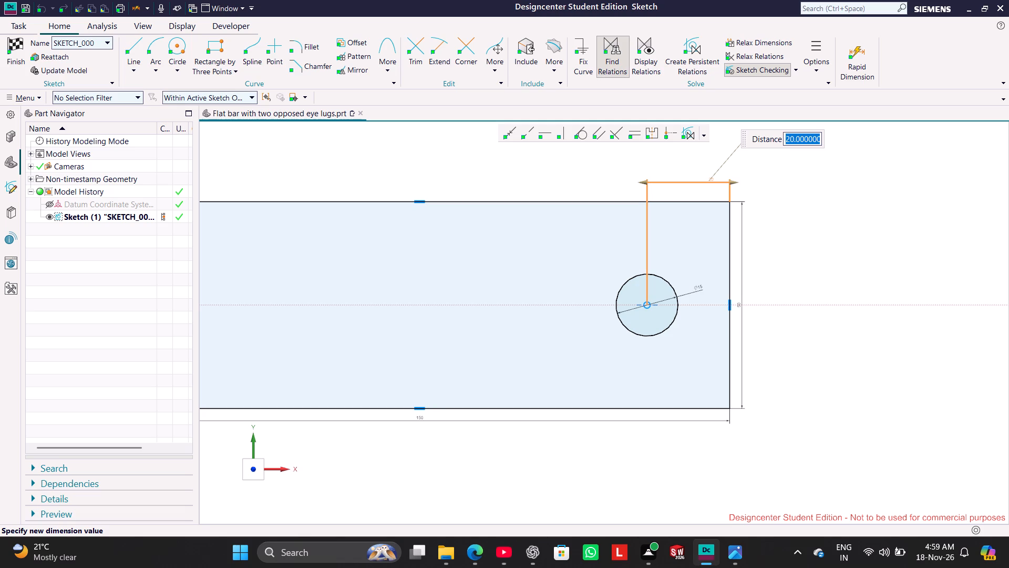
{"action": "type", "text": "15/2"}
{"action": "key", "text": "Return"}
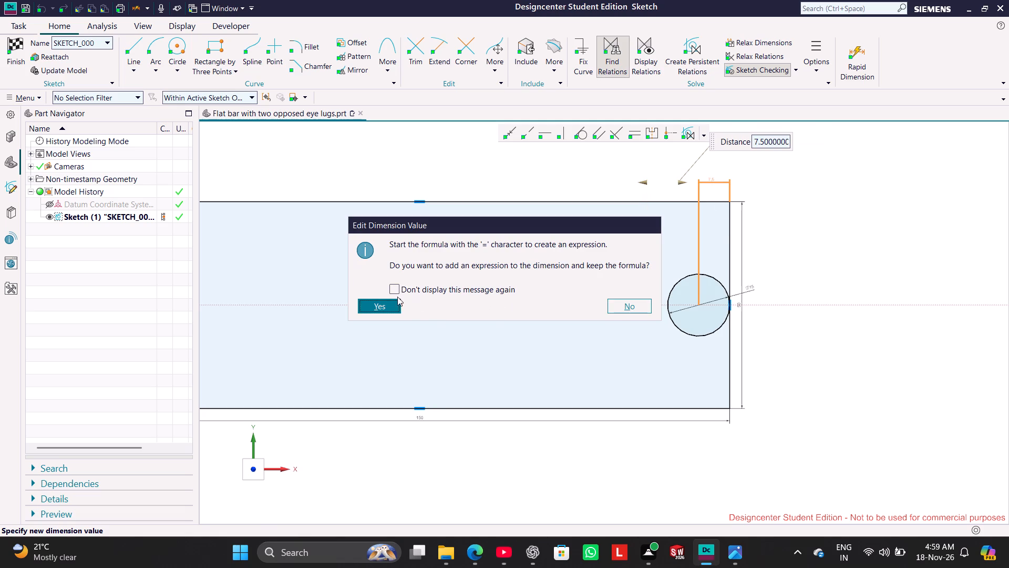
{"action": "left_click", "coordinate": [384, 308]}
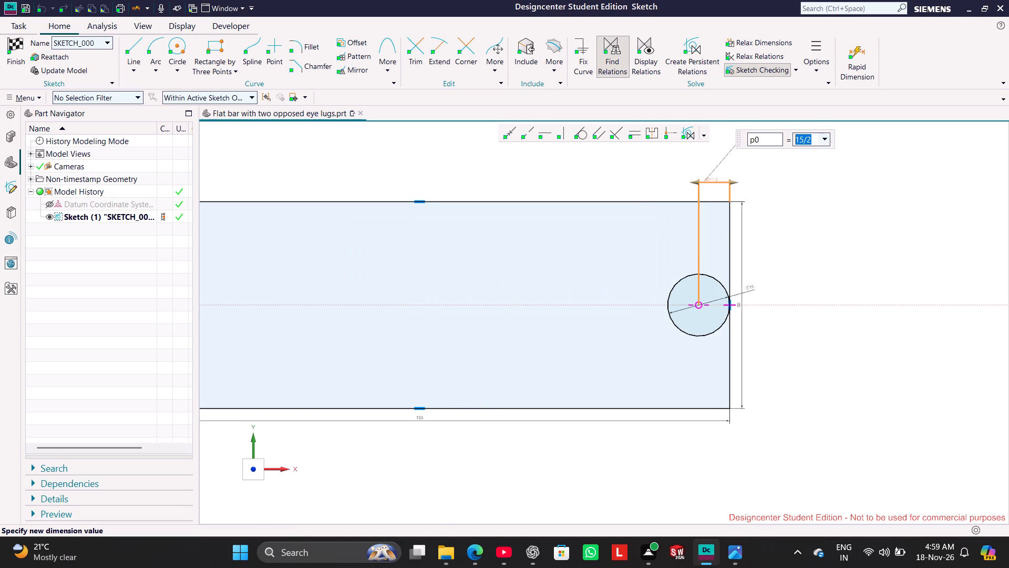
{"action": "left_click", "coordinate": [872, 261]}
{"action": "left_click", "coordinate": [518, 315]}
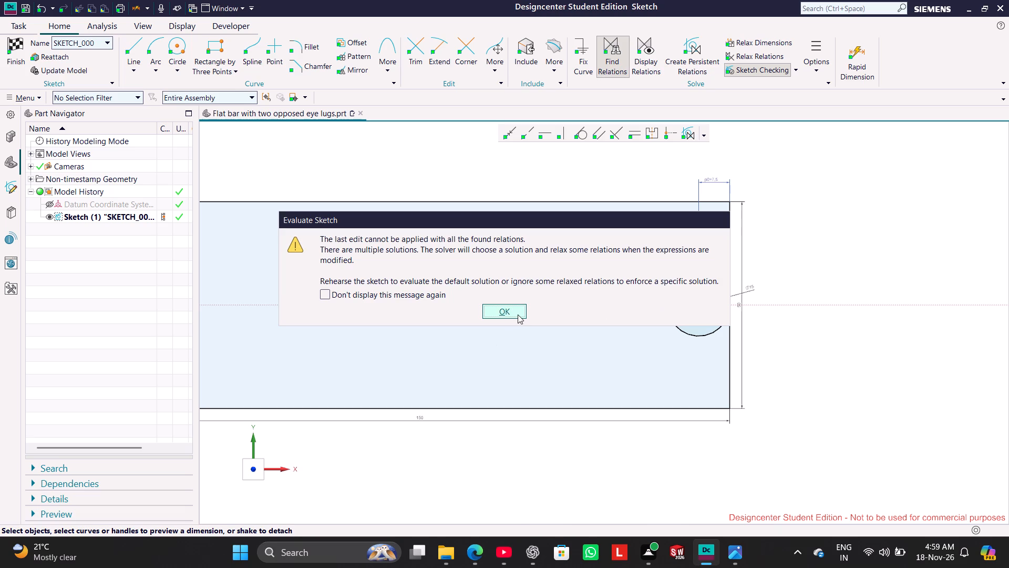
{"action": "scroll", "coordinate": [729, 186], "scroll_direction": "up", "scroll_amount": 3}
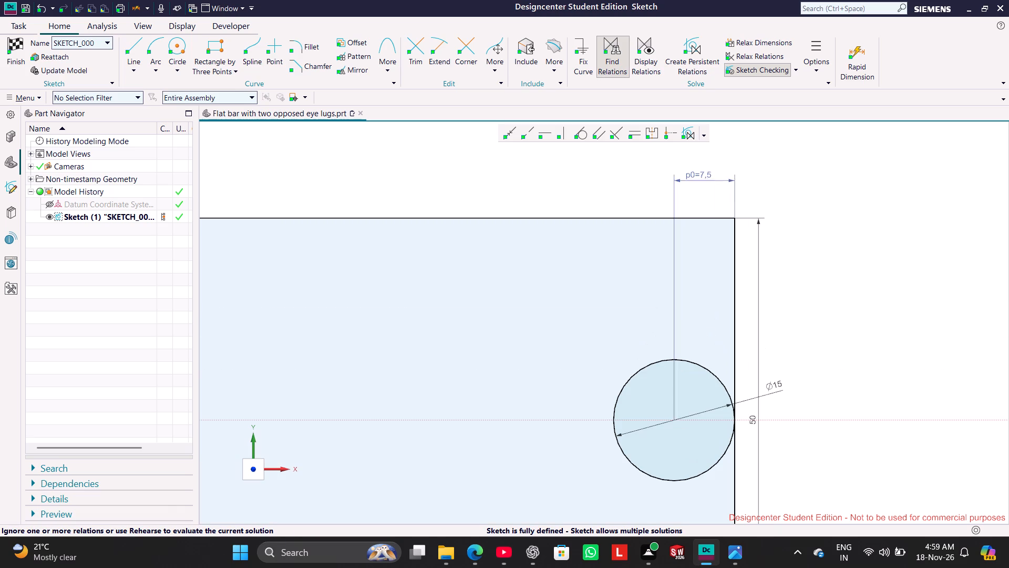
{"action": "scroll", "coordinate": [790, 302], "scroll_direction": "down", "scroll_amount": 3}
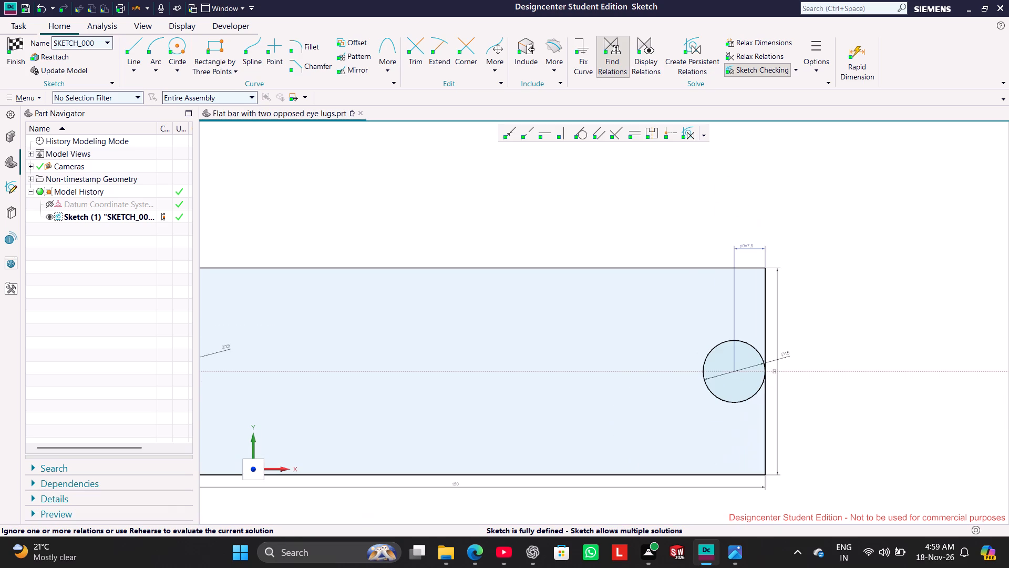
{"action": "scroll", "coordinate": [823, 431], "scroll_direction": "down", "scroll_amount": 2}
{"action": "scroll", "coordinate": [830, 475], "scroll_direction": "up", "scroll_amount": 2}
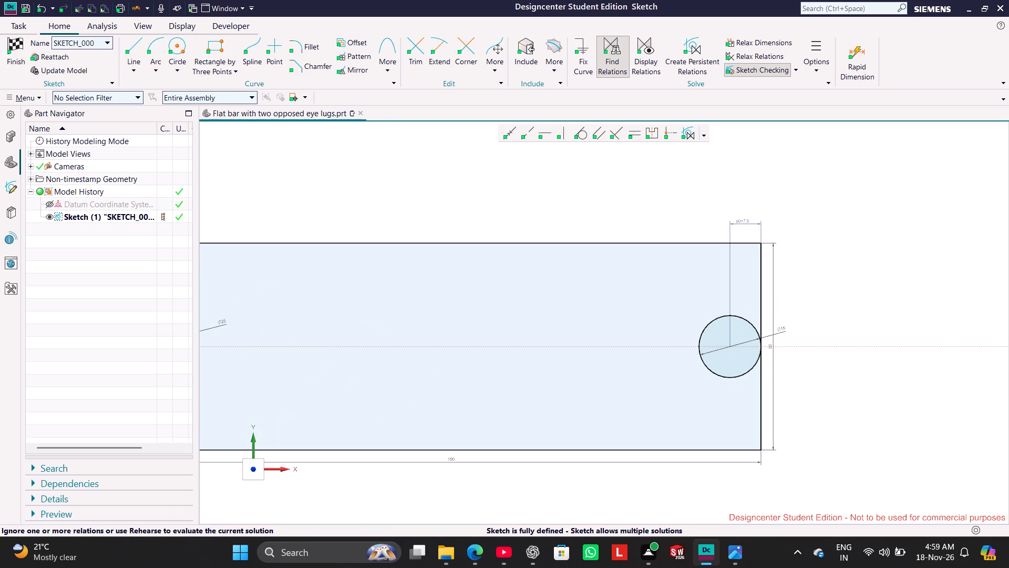
Check the reference drawing in Photos, set the small circle's distance from the straight end to 15 mm, and finish the sketch.
{"action": "left_click", "coordinate": [746, 551]}
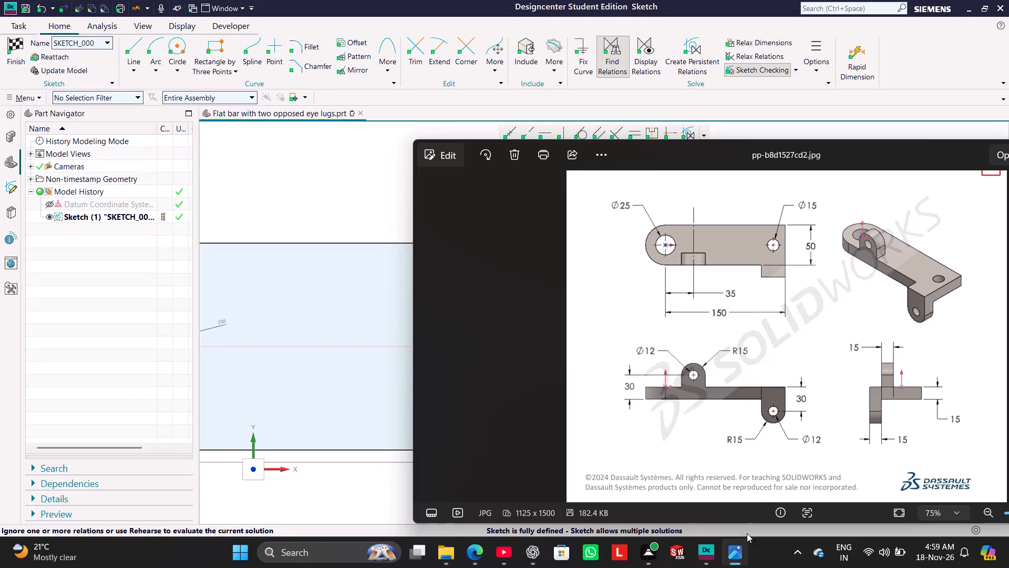
{"action": "left_click", "coordinate": [738, 564]}
{"action": "double_click", "coordinate": [746, 221]}
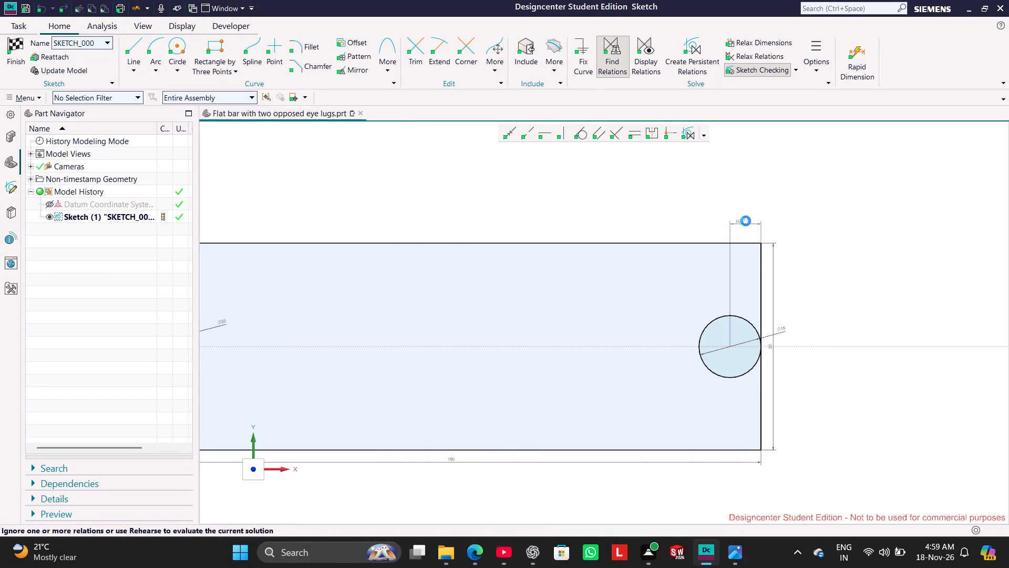
{"action": "type", "text": "15"}
{"action": "key", "text": "Return"}
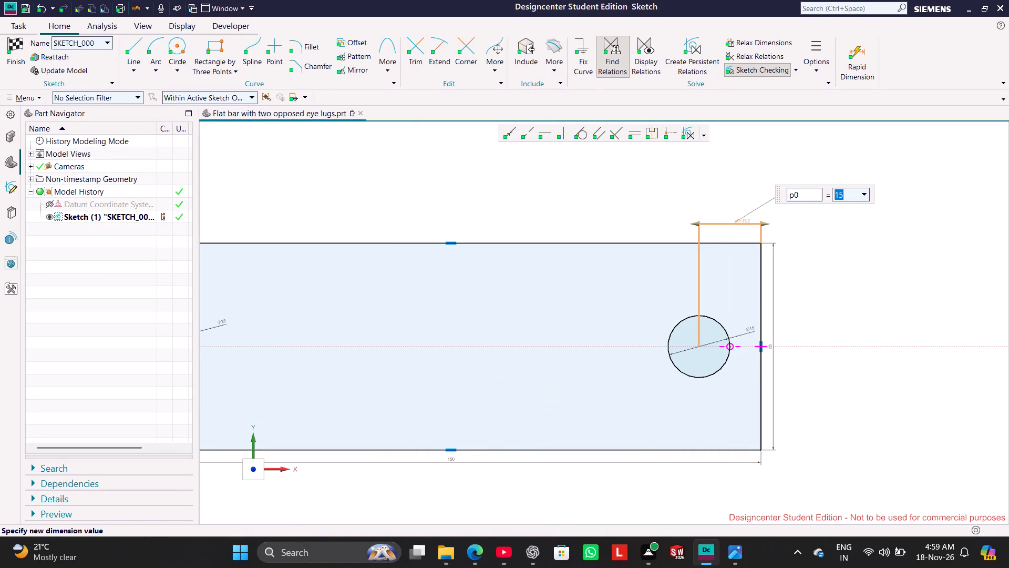
{"action": "left_click", "coordinate": [863, 293]}
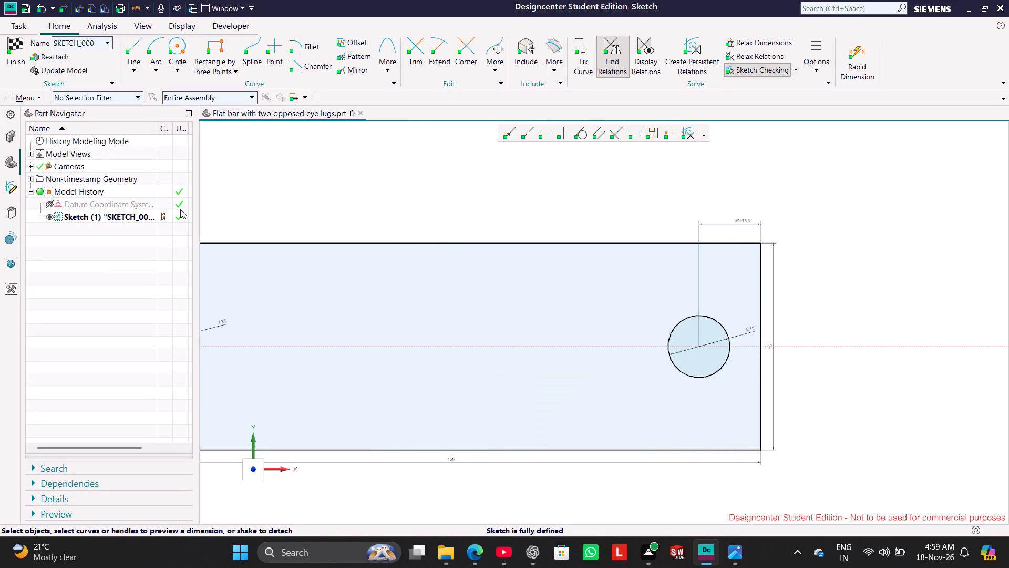
{"action": "left_click", "coordinate": [11, 58]}
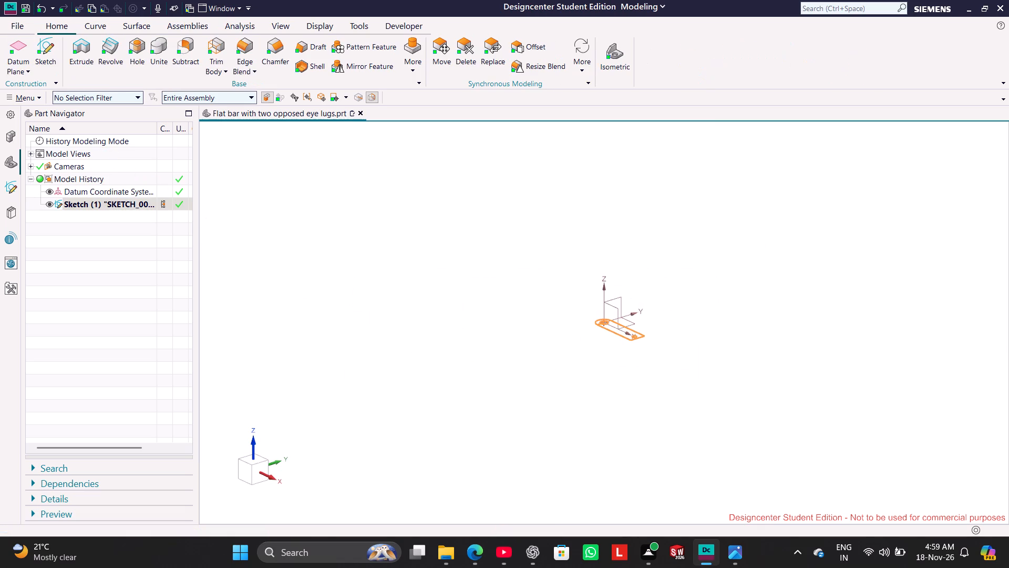
Extrude the bar sketch as a solid in the reversed, downward direction, with start distance 20 mm and end distance 0 mm.
{"action": "left_click", "coordinate": [732, 553]}
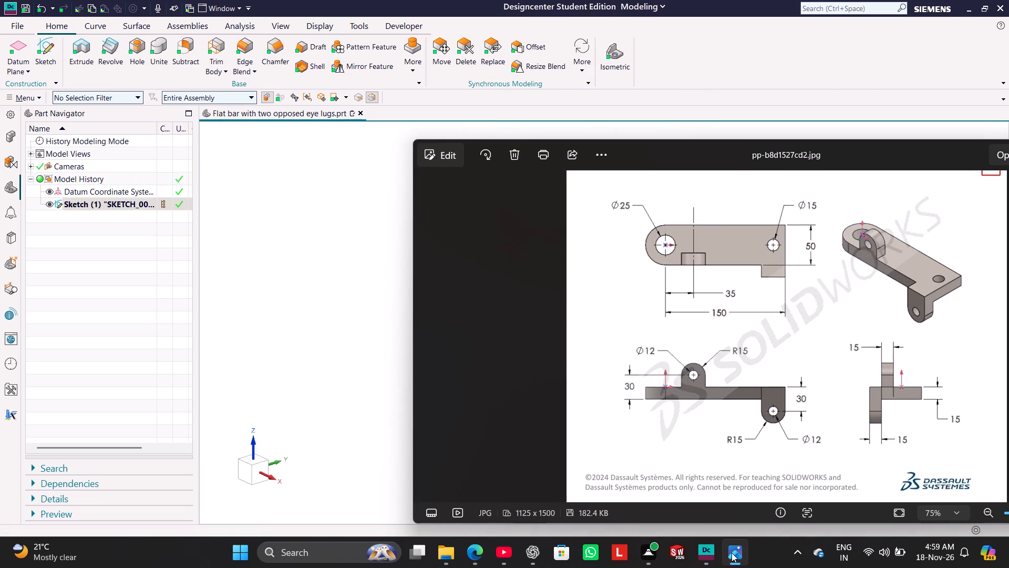
{"action": "left_click", "coordinate": [732, 553]}
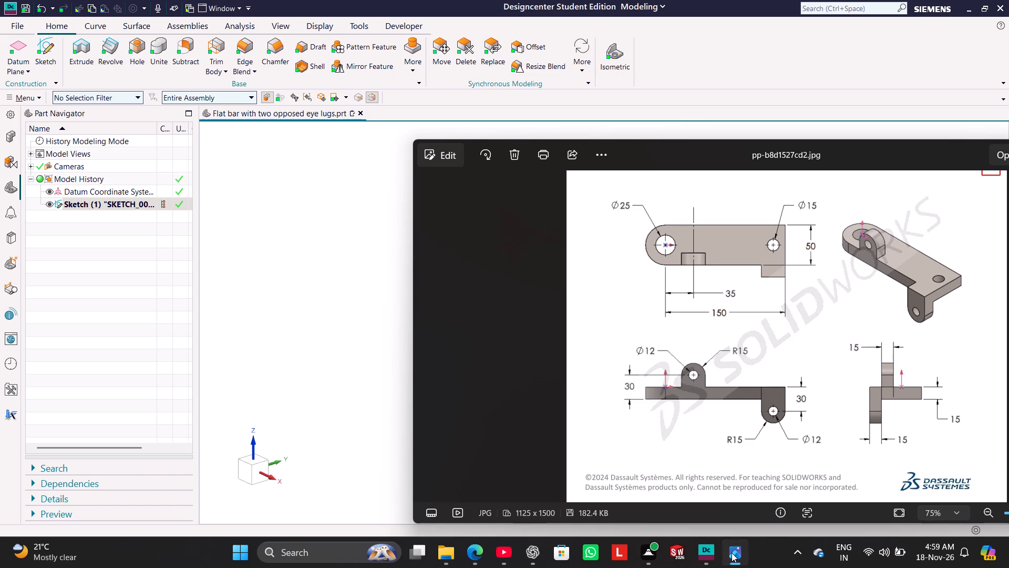
{"action": "left_click", "coordinate": [732, 553]}
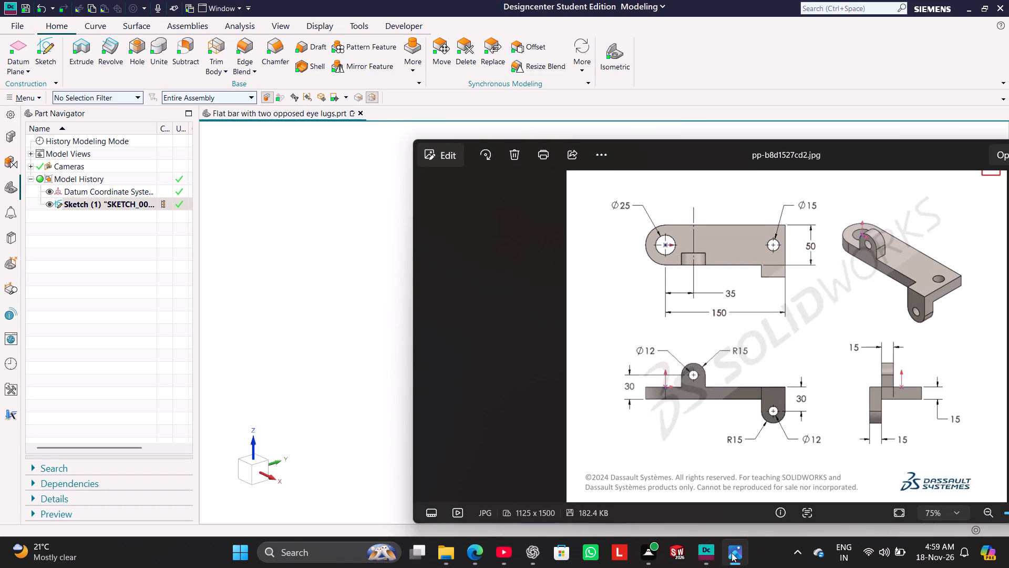
{"action": "left_click", "coordinate": [732, 553]}
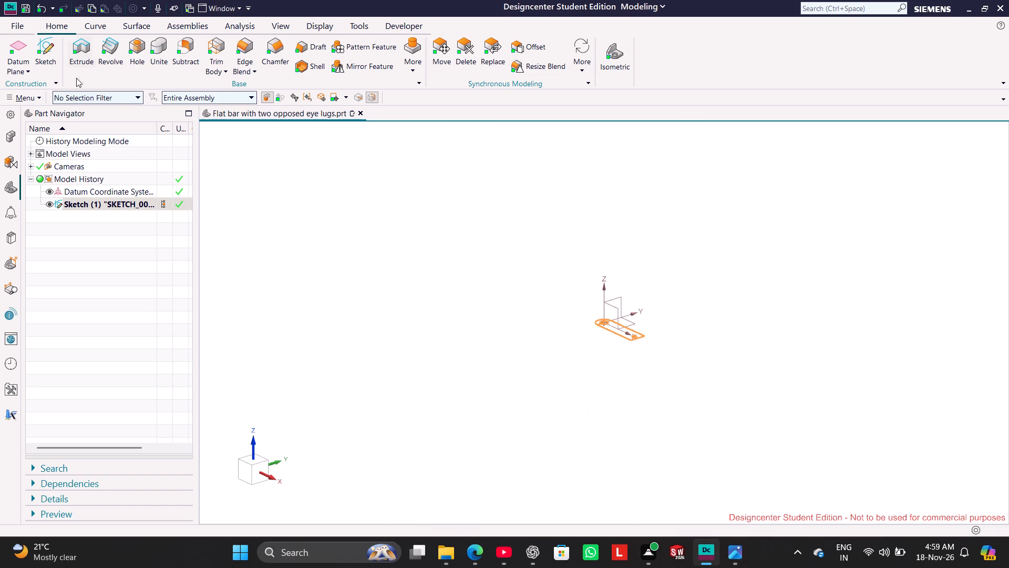
{"action": "right_click", "coordinate": [132, 205]}
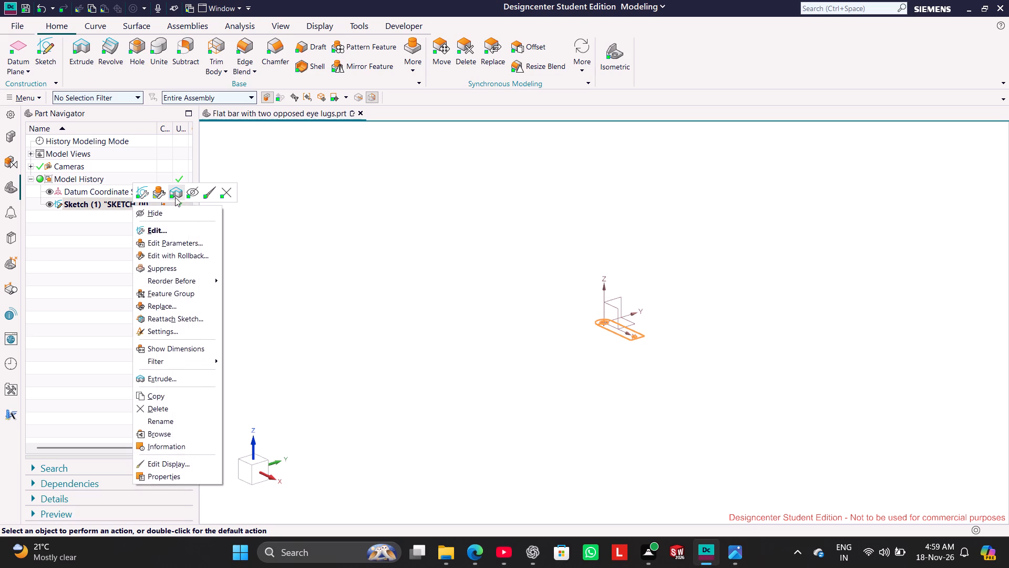
{"action": "left_click", "coordinate": [175, 197]}
{"action": "scroll", "coordinate": [642, 320], "scroll_direction": "up", "scroll_amount": 2}
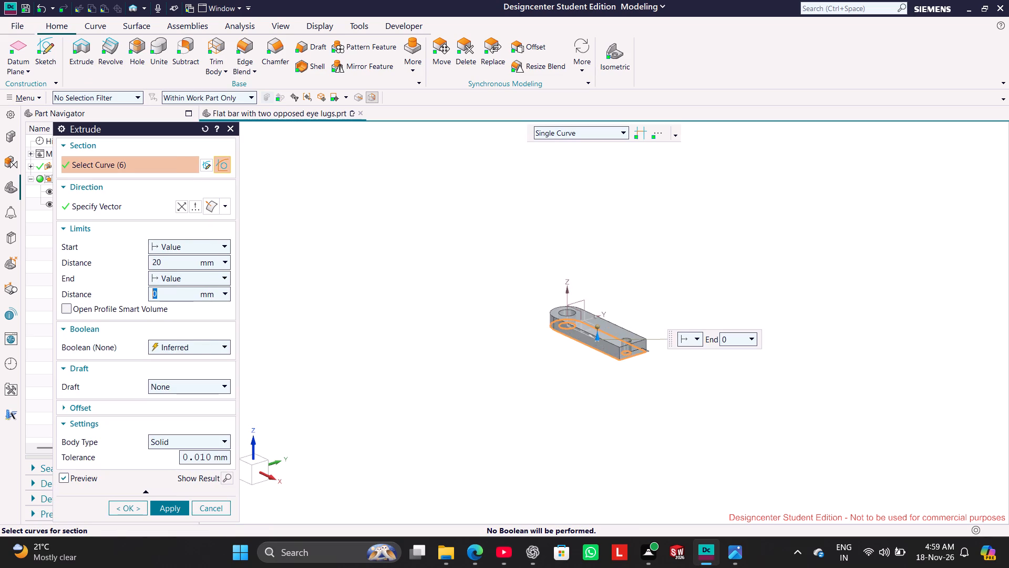
{"action": "scroll", "coordinate": [644, 319], "scroll_direction": "up", "scroll_amount": 2}
{"action": "left_click", "coordinate": [185, 208]}
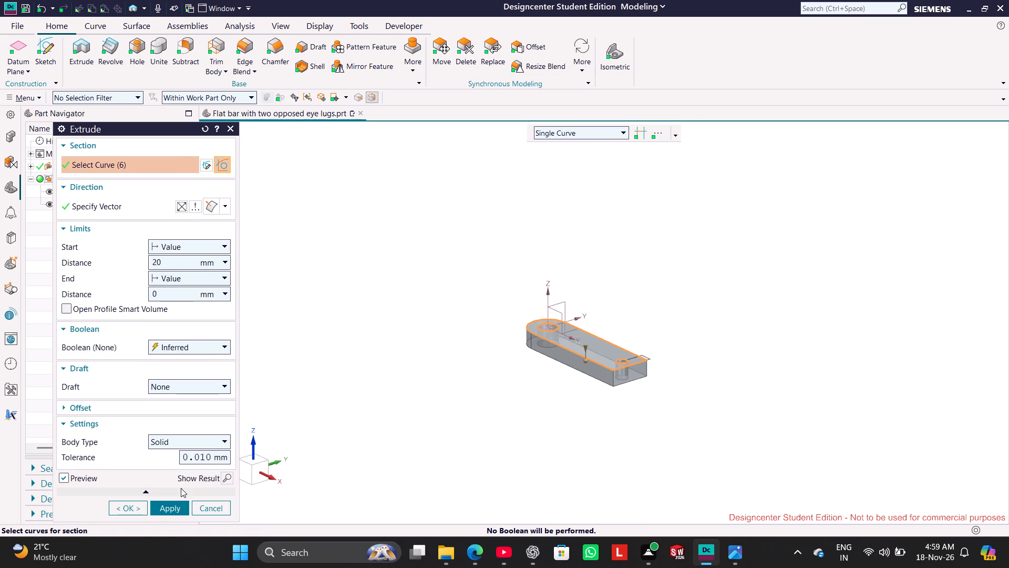
{"action": "left_click", "coordinate": [173, 503]}
{"action": "left_click", "coordinate": [218, 510]}
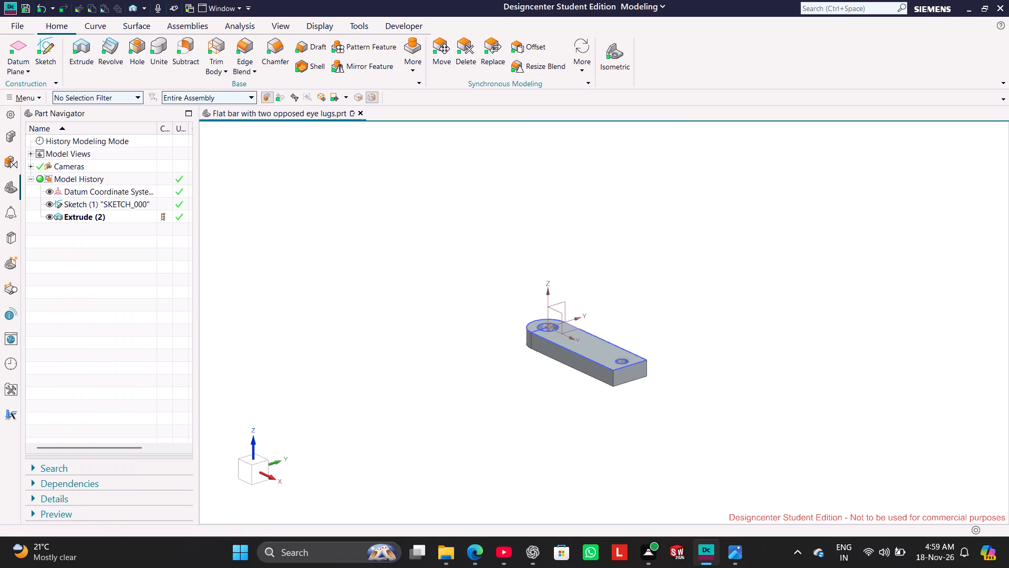
Hide the bar's sketch and the datum coordinate system so only the extruded body is displayed.
{"action": "left_click", "coordinate": [48, 202]}
{"action": "scroll", "coordinate": [462, 356], "scroll_direction": "up", "scroll_amount": 2}
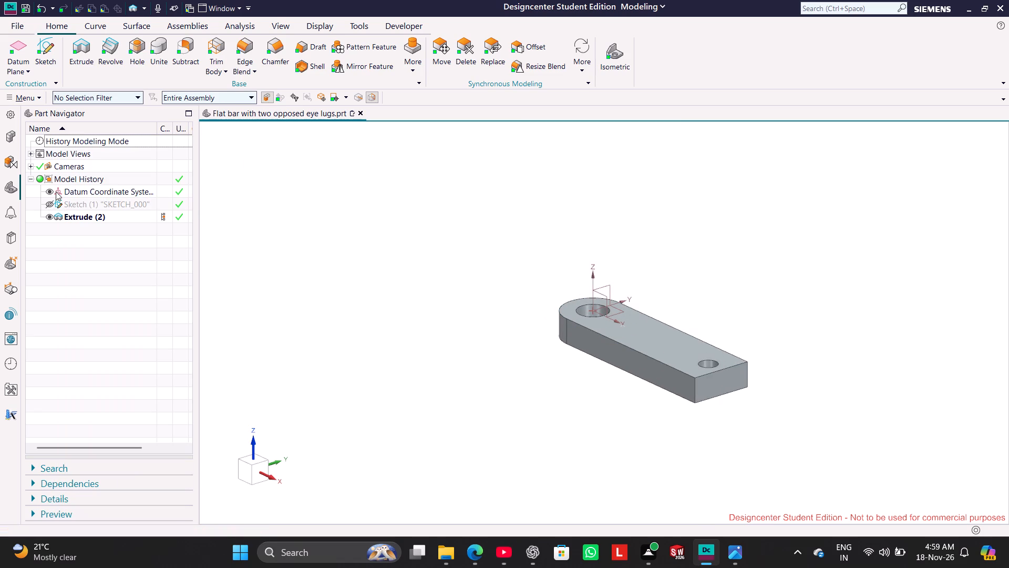
{"action": "left_click", "coordinate": [46, 188]}
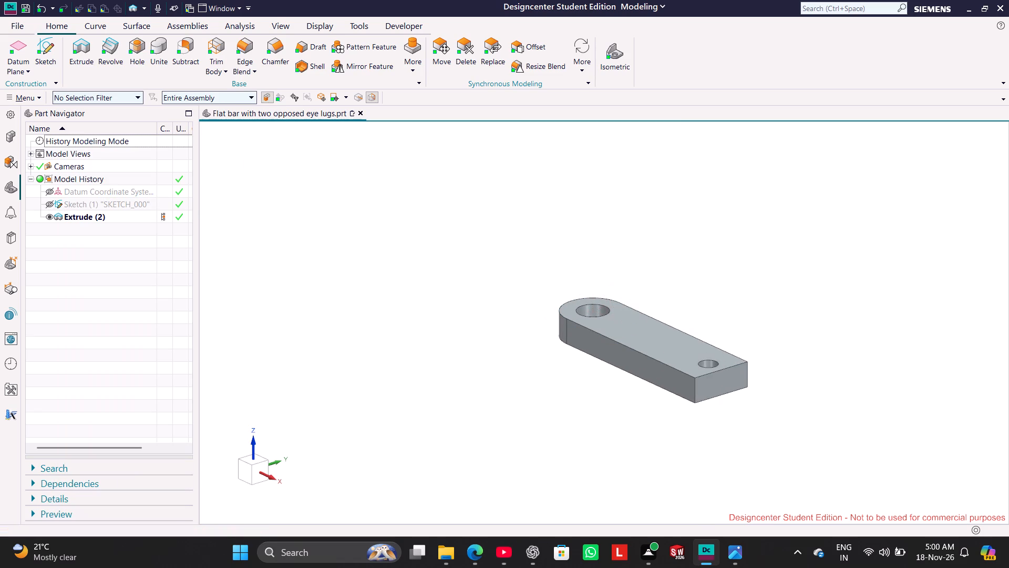
After consulting the reference drawing in Photos, create a sketch on the bar's long straight side face facing negative Y.
{"action": "left_click", "coordinate": [744, 560]}
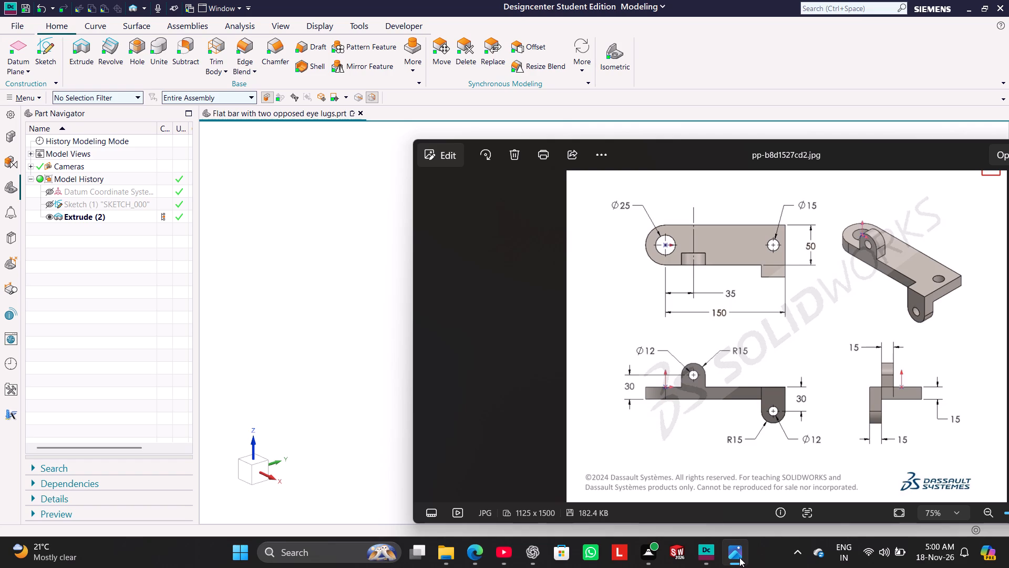
{"action": "left_click", "coordinate": [739, 557]}
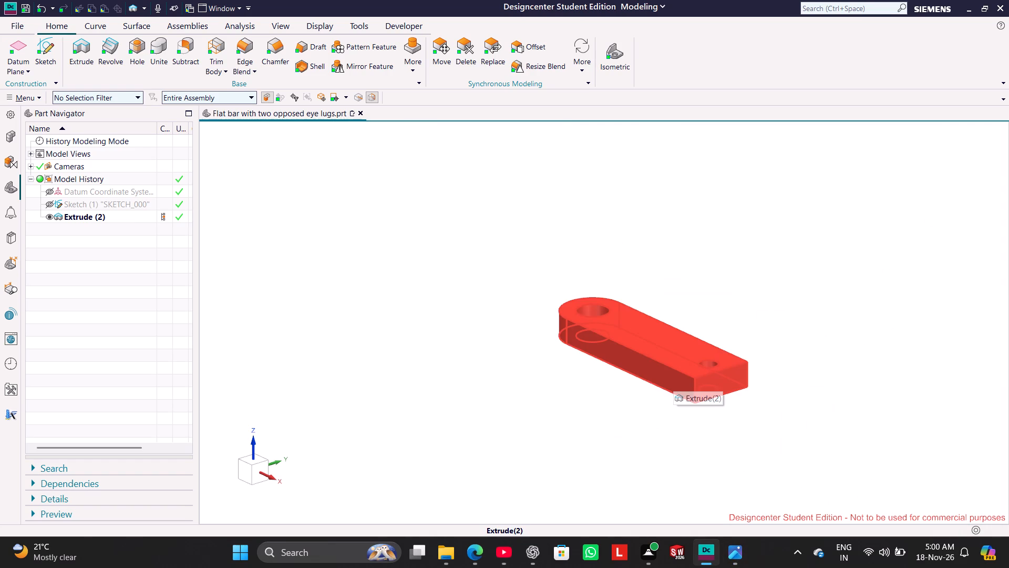
{"action": "left_click", "coordinate": [52, 53]}
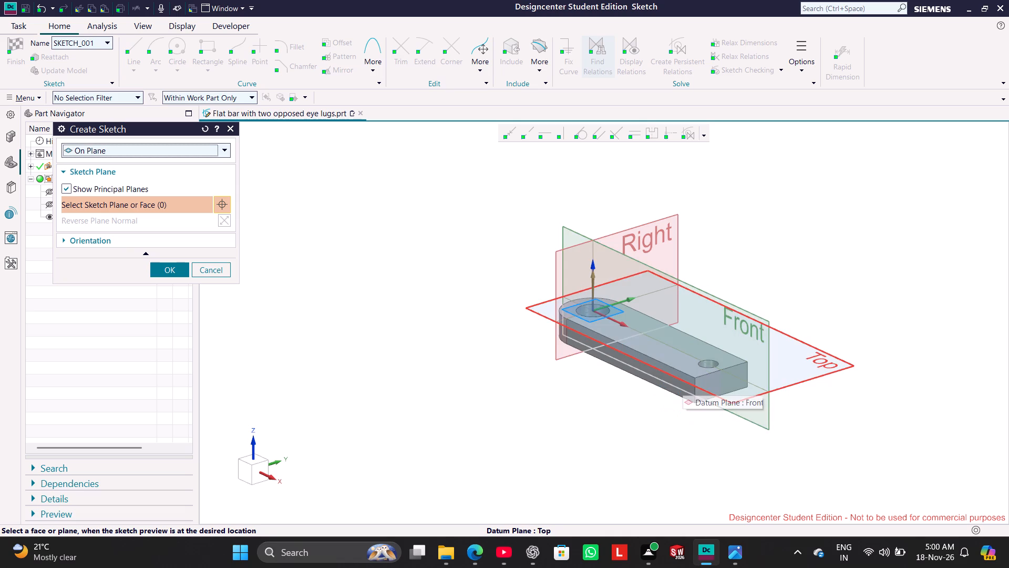
{"action": "scroll", "coordinate": [696, 390], "scroll_direction": "up", "scroll_amount": 5}
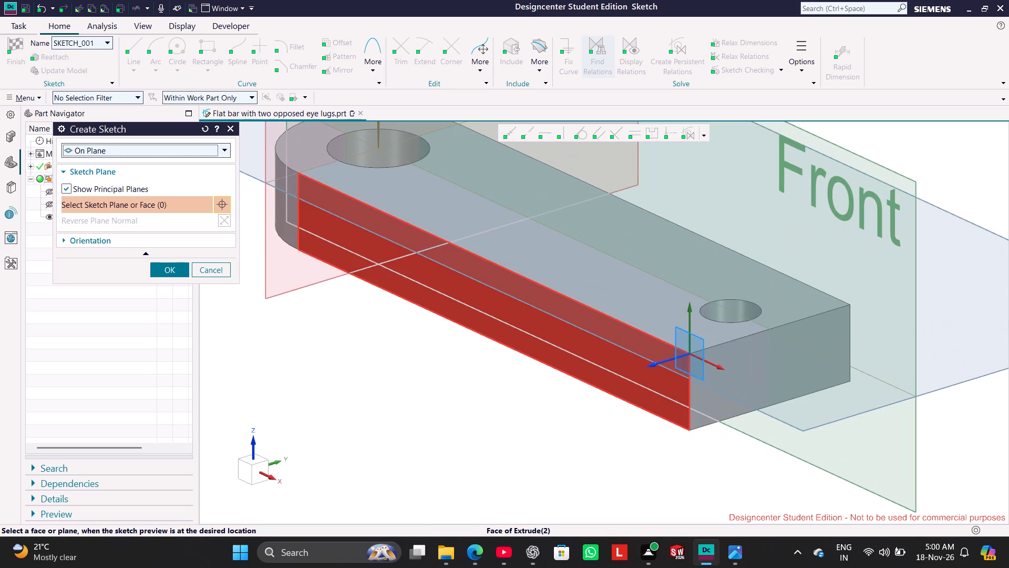
{"action": "left_click", "coordinate": [678, 359]}
{"action": "left_click", "coordinate": [179, 276]}
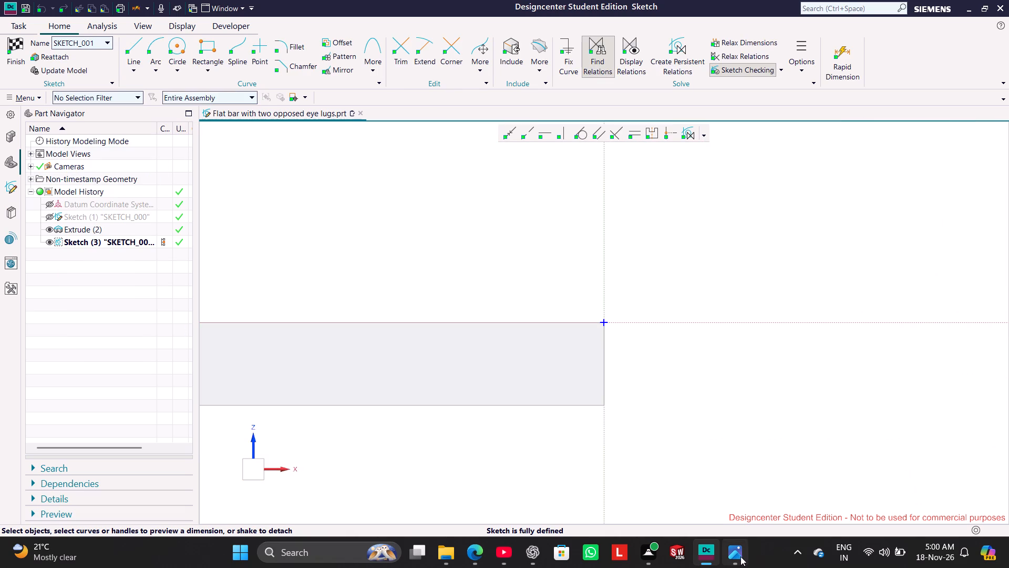
Examine the eye lugs' shape and dimensions in the reference drawing in Photos.
{"action": "left_click", "coordinate": [740, 556]}
{"action": "left_click", "coordinate": [740, 556]}
{"action": "left_click", "coordinate": [734, 559]}
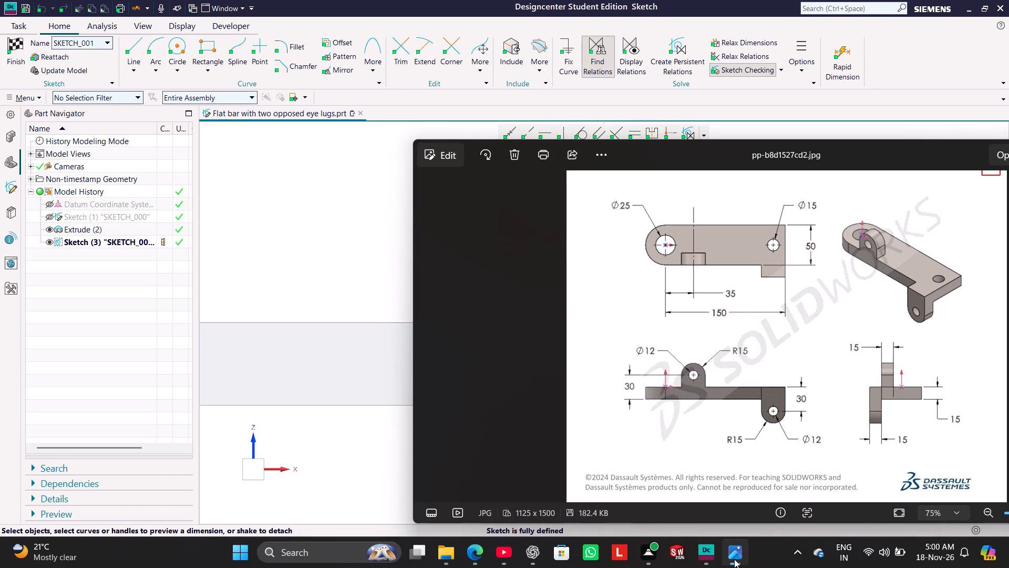
{"action": "left_click", "coordinate": [734, 559]}
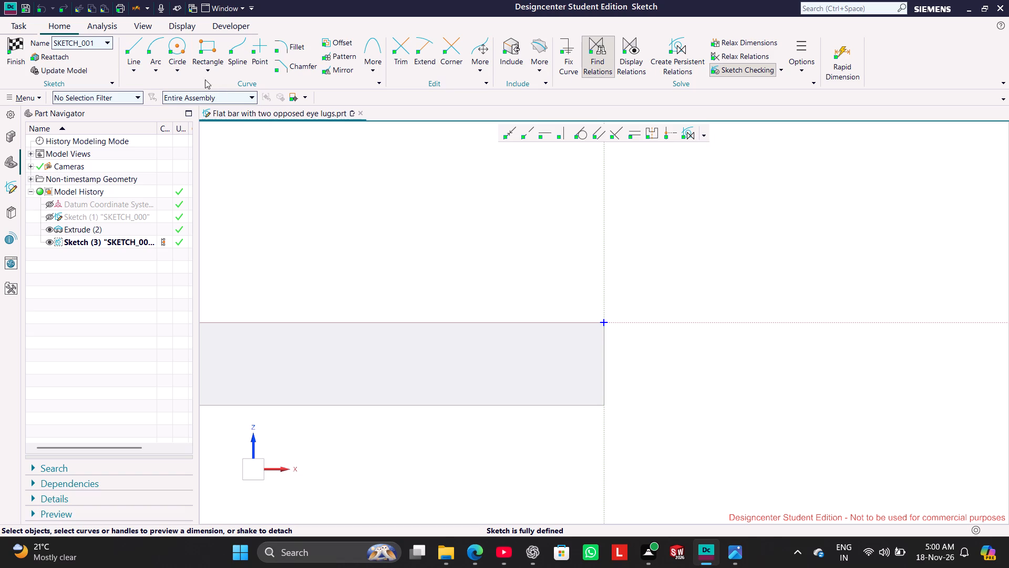
Sketch a vertical line about 40 mm long downward from the sketch origin at the bar's top corner.
{"action": "left_click", "coordinate": [128, 45]}
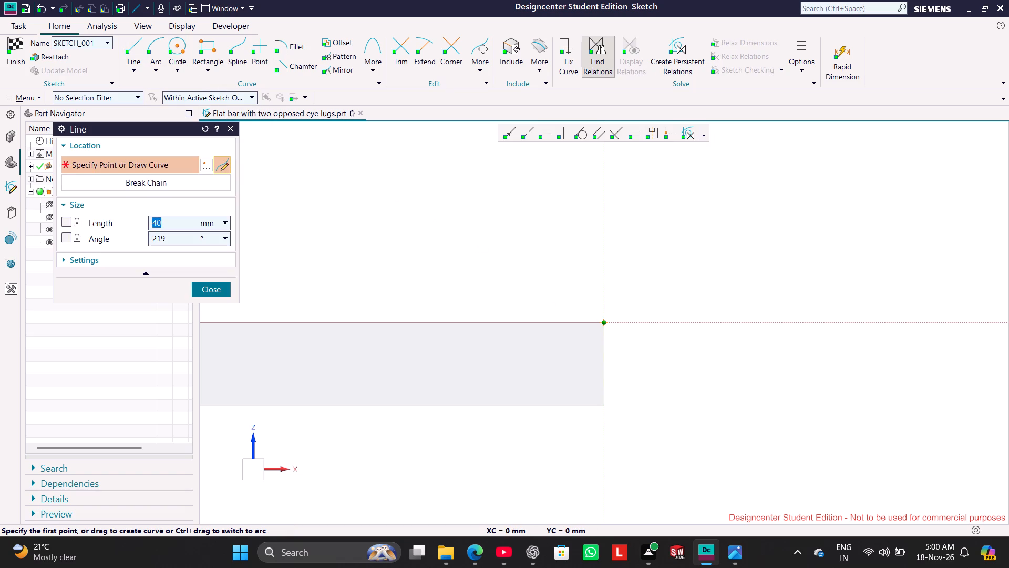
{"action": "left_click", "coordinate": [606, 324]}
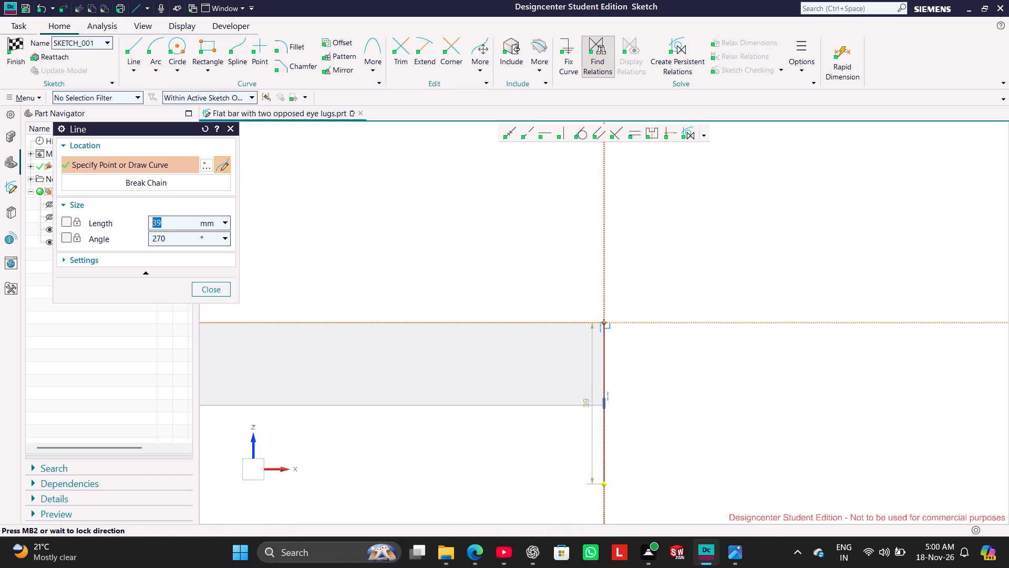
{"action": "left_click", "coordinate": [608, 490]}
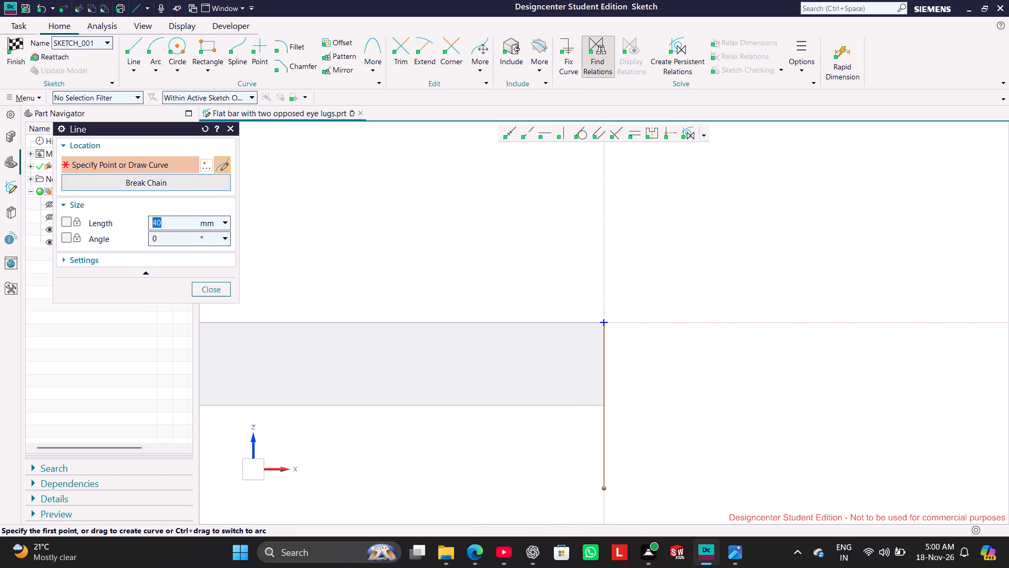
Add a downward-bulging semicircular arc of about 15.9 mm radius from the line's lower end, spanning back under the bar.
{"action": "scroll", "coordinate": [612, 480], "scroll_direction": "down", "scroll_amount": 6}
{"action": "scroll", "coordinate": [601, 513], "scroll_direction": "up", "scroll_amount": 1}
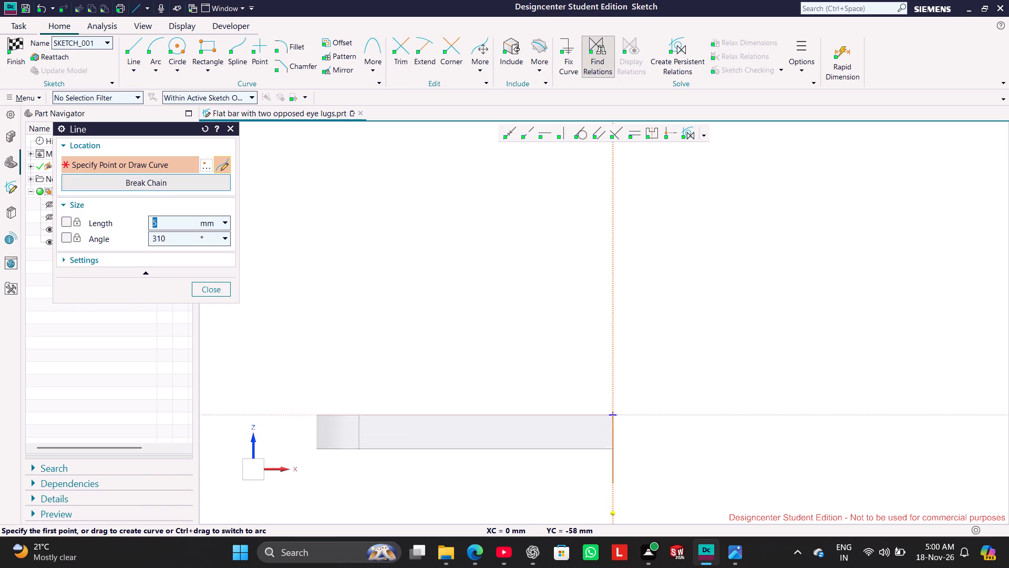
{"action": "scroll", "coordinate": [601, 513], "scroll_direction": "up", "scroll_amount": 4}
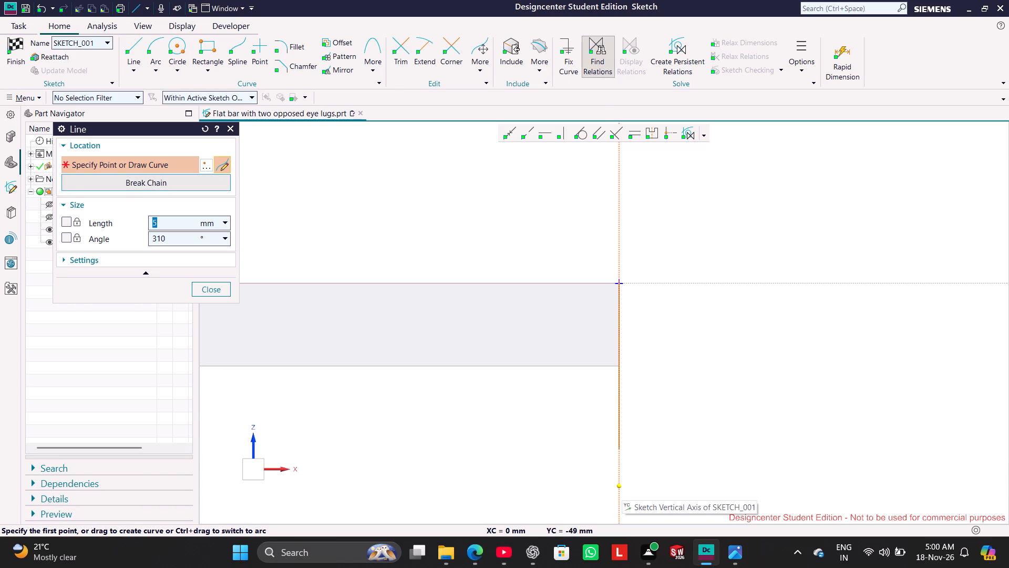
{"action": "middle_click_drag", "start_coordinate": [611, 486], "coordinate": [648, 370], "text": "shift"}
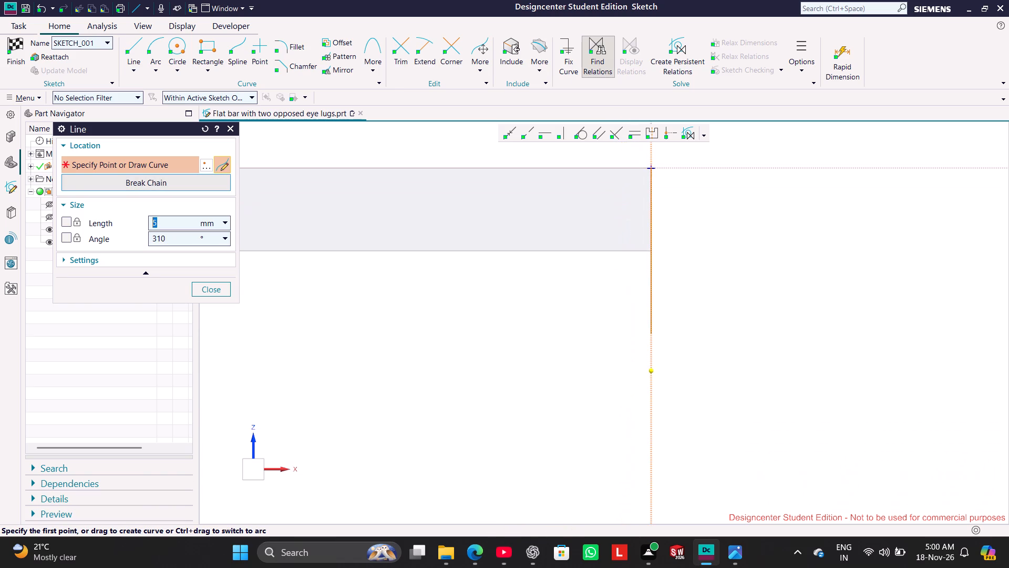
{"action": "middle_click_drag", "start_coordinate": [648, 370], "coordinate": [648, 369], "text": "shift"}
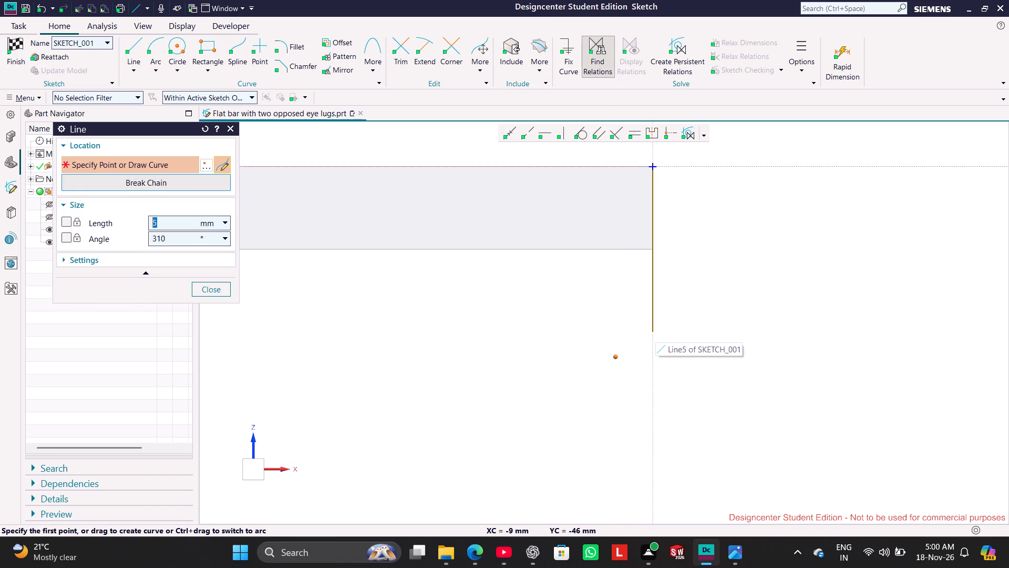
{"action": "right_click", "coordinate": [617, 355]}
{"action": "left_click", "coordinate": [642, 368]}
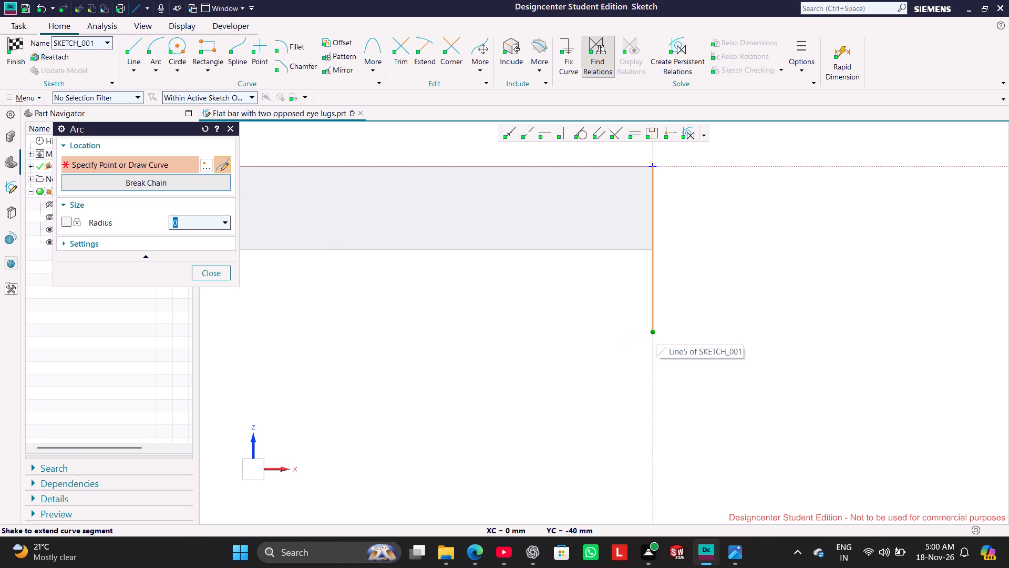
{"action": "left_click", "coordinate": [656, 331]}
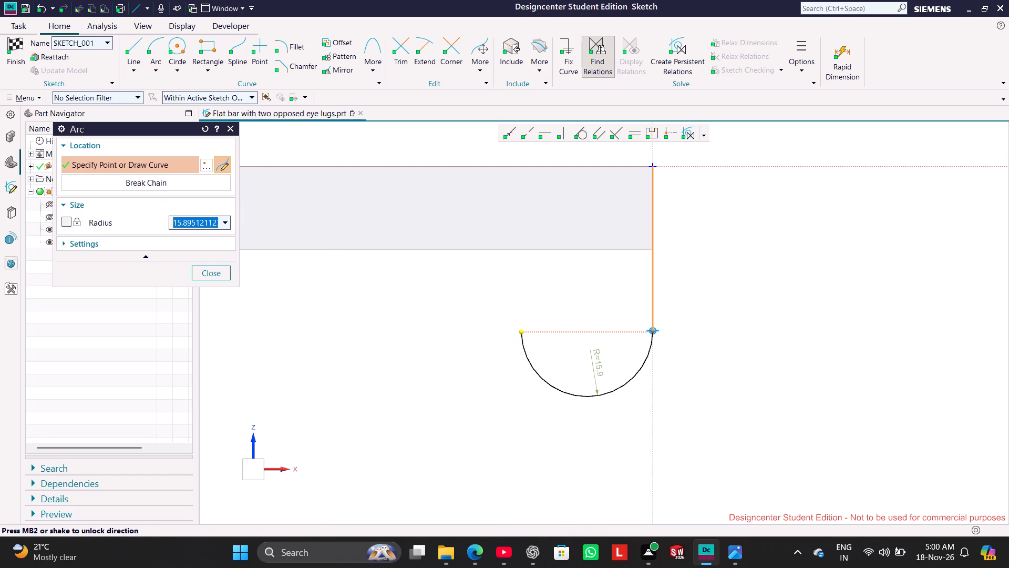
{"action": "left_click", "coordinate": [521, 327]}
Close the lug profile with a vertical line about 40 mm up to the bar's top edge and a horizontal line to the origin.
{"action": "right_click", "coordinate": [521, 311]}
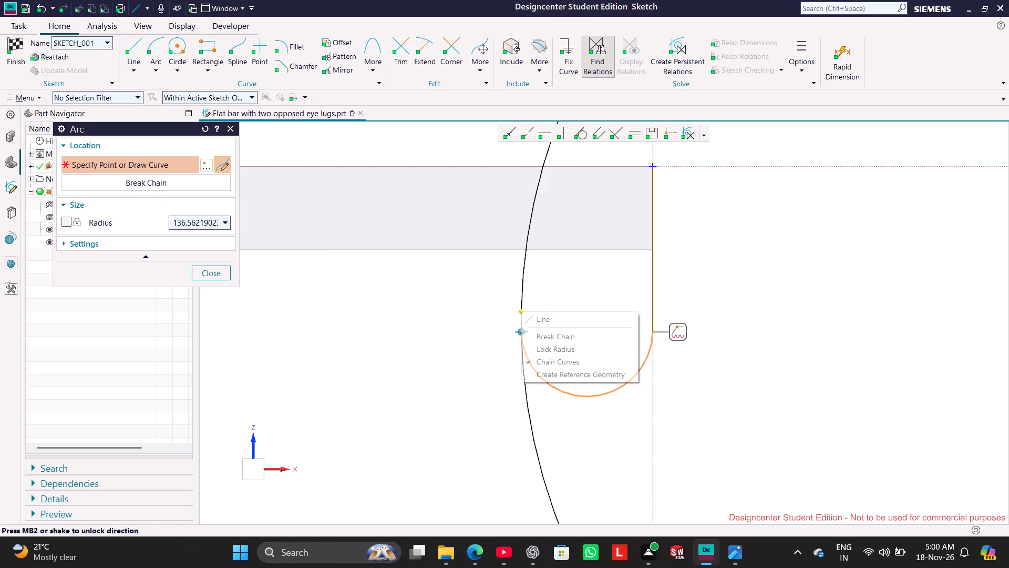
{"action": "left_click", "coordinate": [536, 317]}
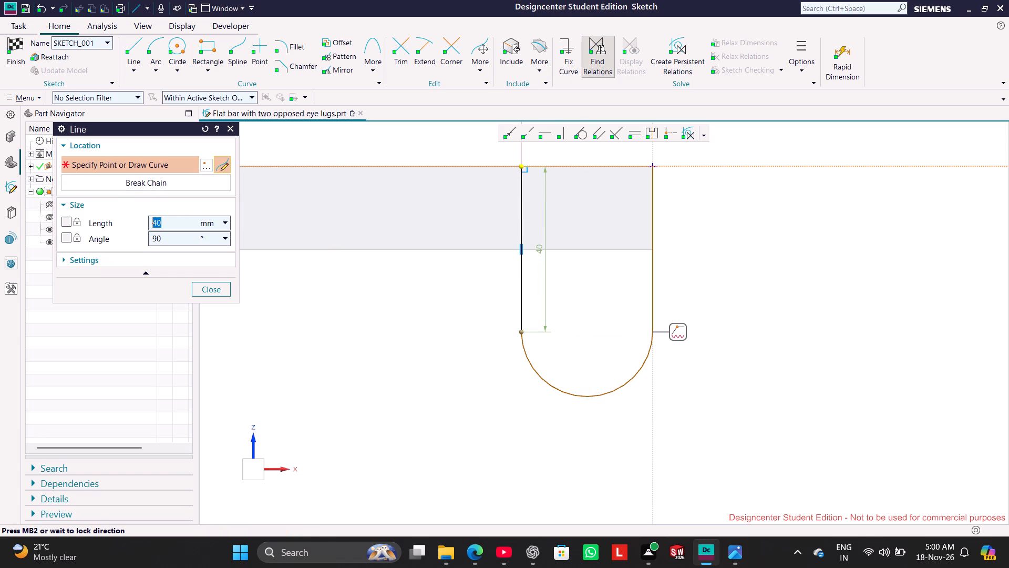
{"action": "left_click", "coordinate": [526, 166]}
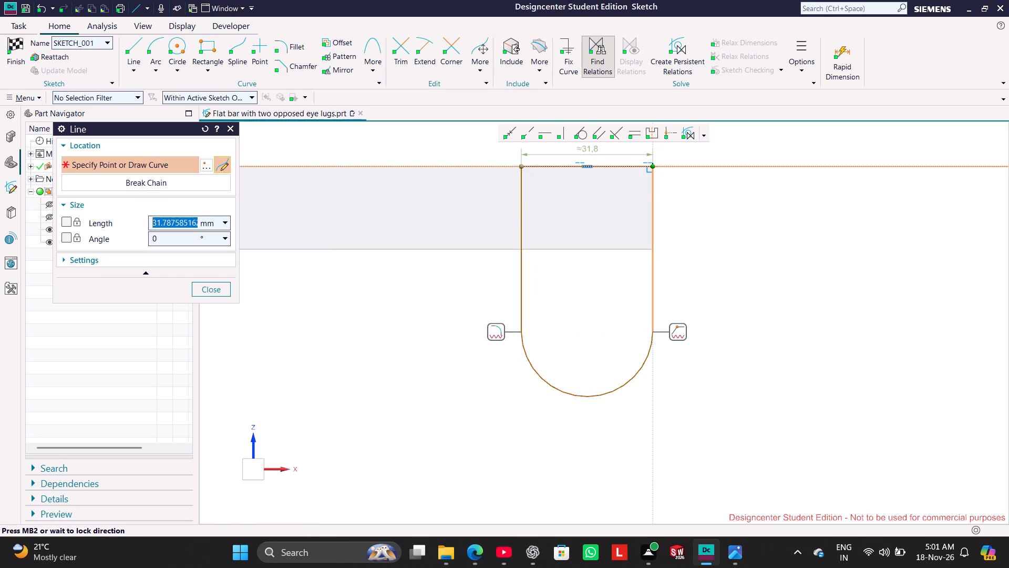
{"action": "left_click", "coordinate": [651, 168]}
{"action": "left_click", "coordinate": [221, 285]}
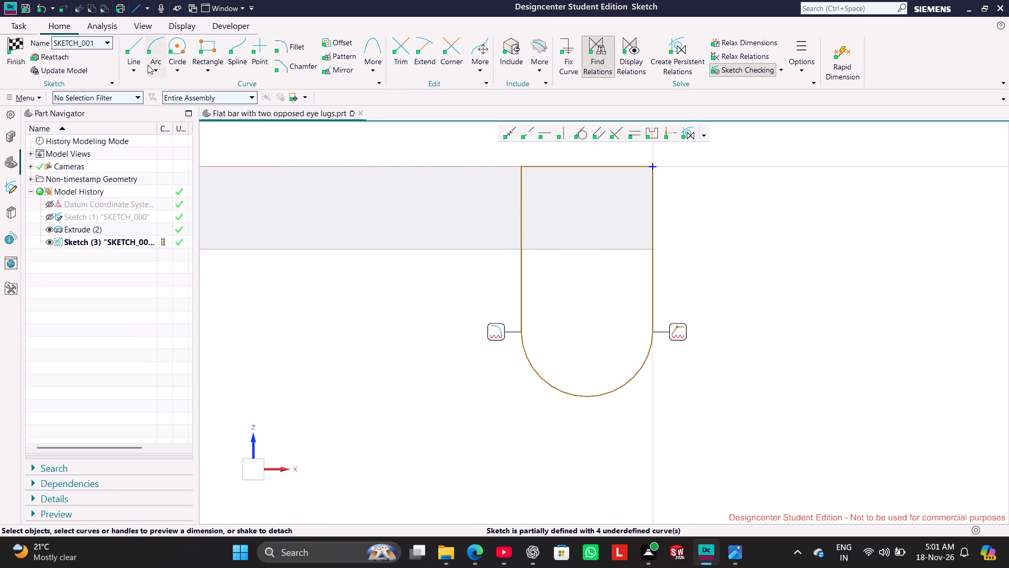
Dimension the vertical line at the bar's end as 30 mm, scaling the entire sketch with it.
{"action": "left_click", "coordinate": [653, 280]}
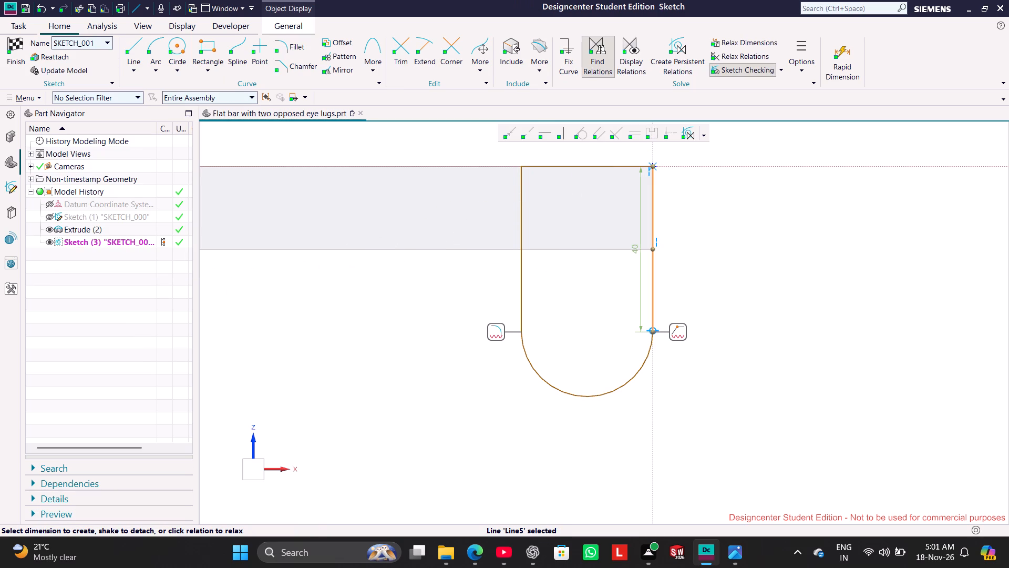
{"action": "left_click_drag", "start_coordinate": [640, 258], "coordinate": [703, 256]}
{"action": "double_click", "coordinate": [706, 248]}
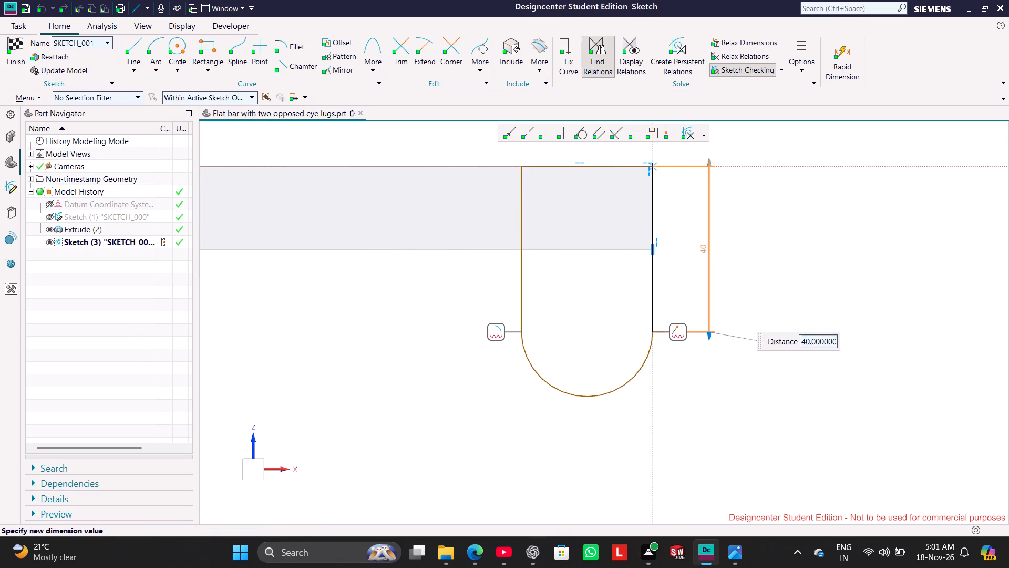
{"action": "double_click", "coordinate": [706, 248]}
{"action": "type", "text": "30"}
{"action": "key", "text": "Return"}
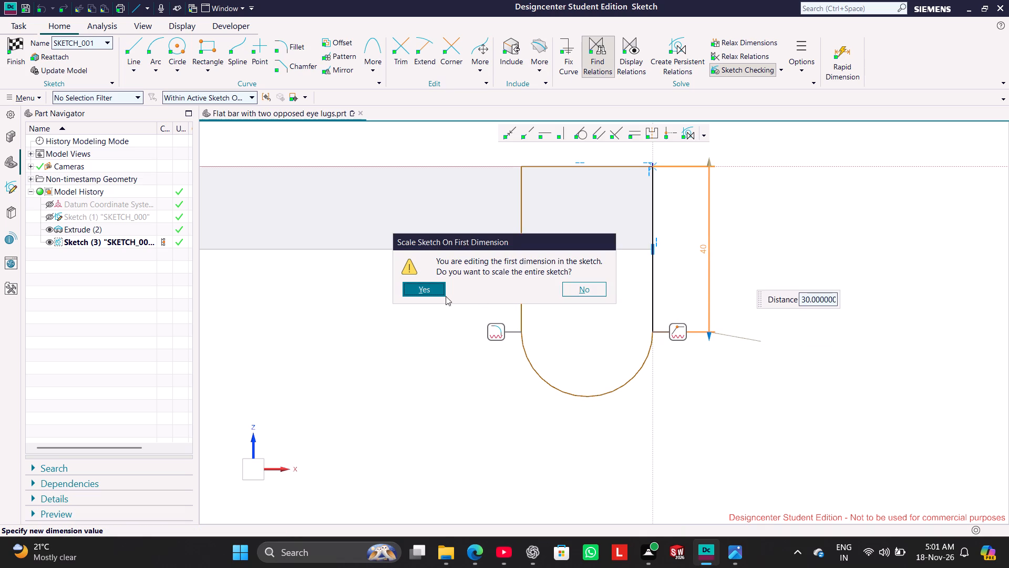
{"action": "left_click", "coordinate": [436, 293]}
{"action": "left_click", "coordinate": [601, 338]}
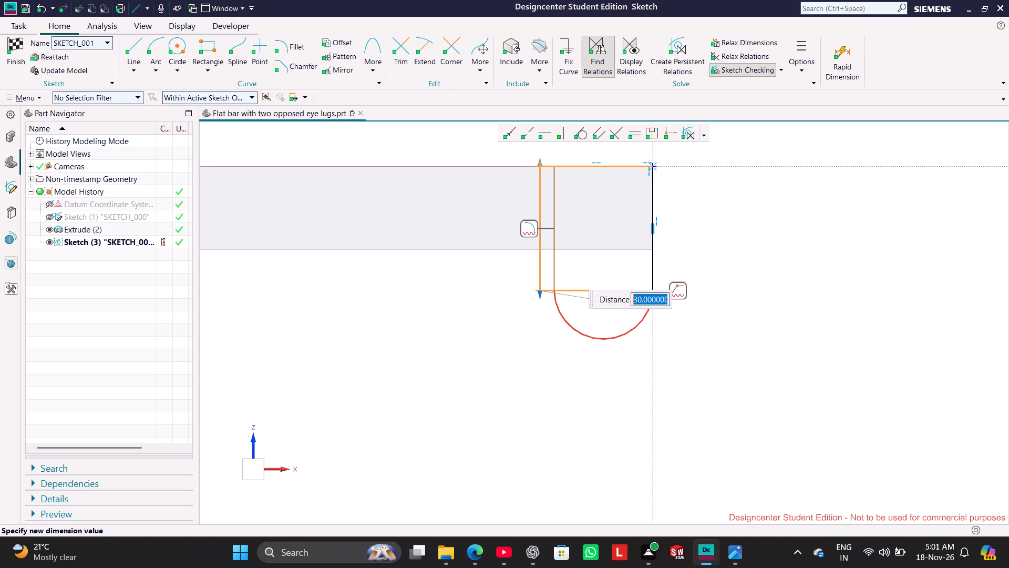
{"action": "left_click", "coordinate": [538, 364]}
Add a radius dimension to the lug's bottom arc and set it to 15 mm.
{"action": "left_click", "coordinate": [593, 339]}
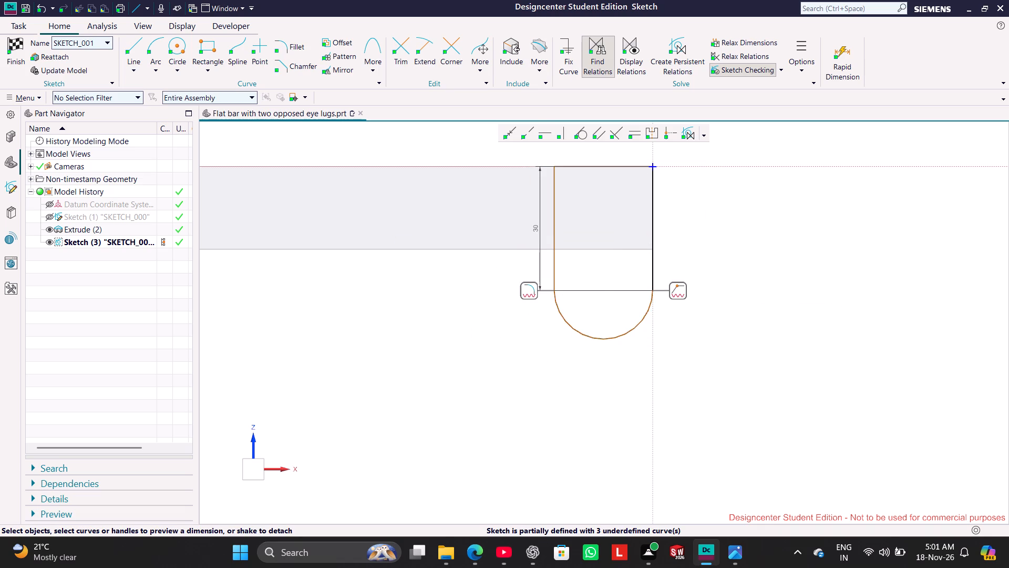
{"action": "left_click_drag", "start_coordinate": [610, 315], "coordinate": [539, 360]}
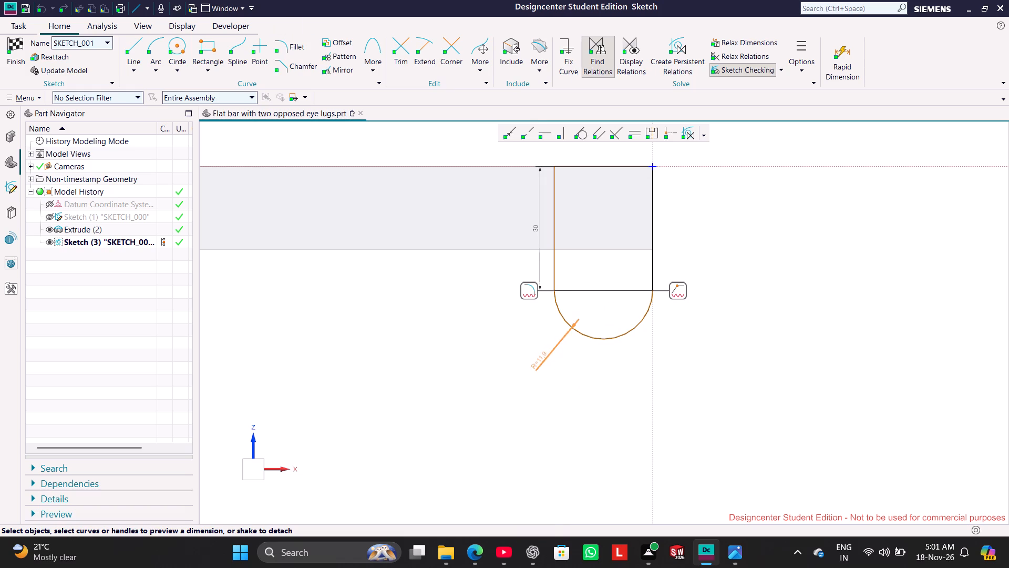
{"action": "left_click_drag", "start_coordinate": [539, 360], "coordinate": [552, 347]}
{"action": "double_click", "coordinate": [552, 347]}
{"action": "double_click", "coordinate": [552, 347]}
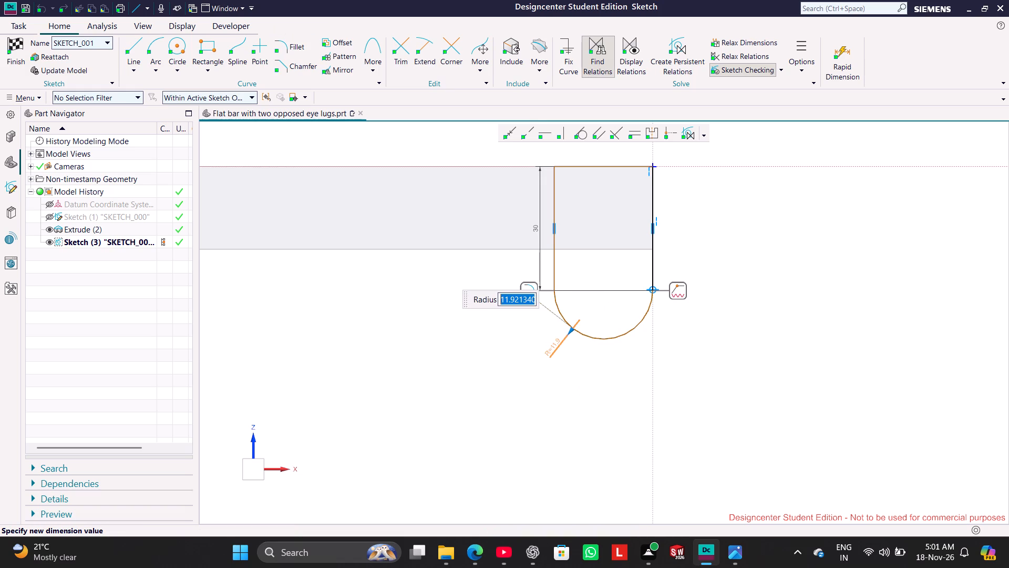
{"action": "type", "text": "15"}
{"action": "key", "text": "Return"}
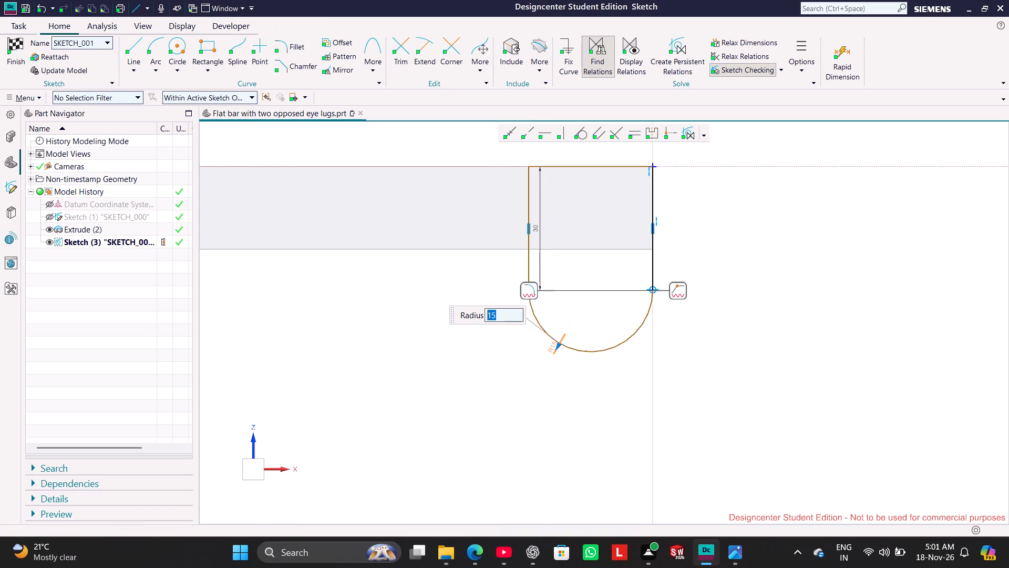
{"action": "left_click", "coordinate": [531, 398]}
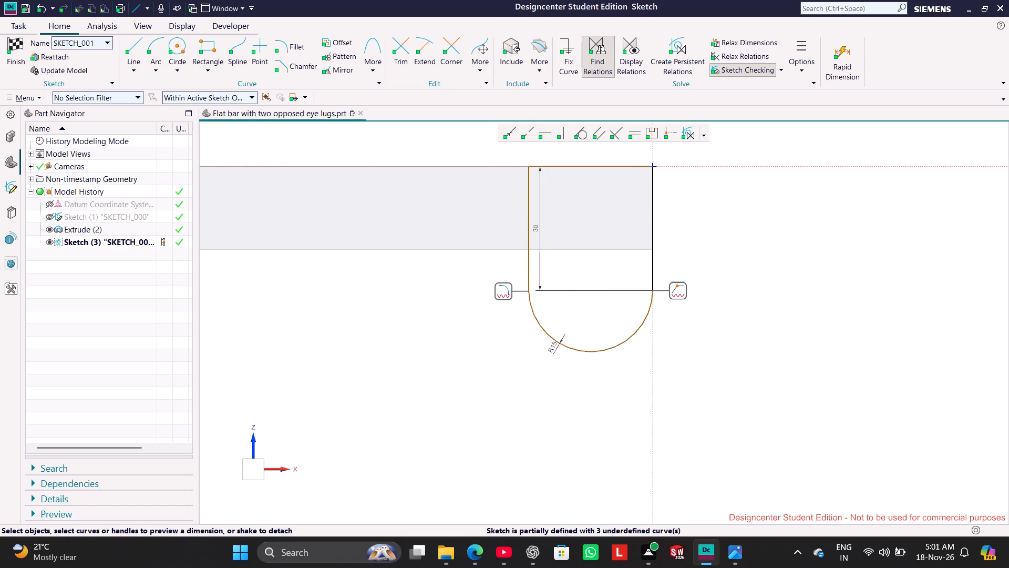
Reposition the 30 mm dimension outside the lug profile, beyond the bar's end.
{"action": "left_click", "coordinate": [800, 227]}
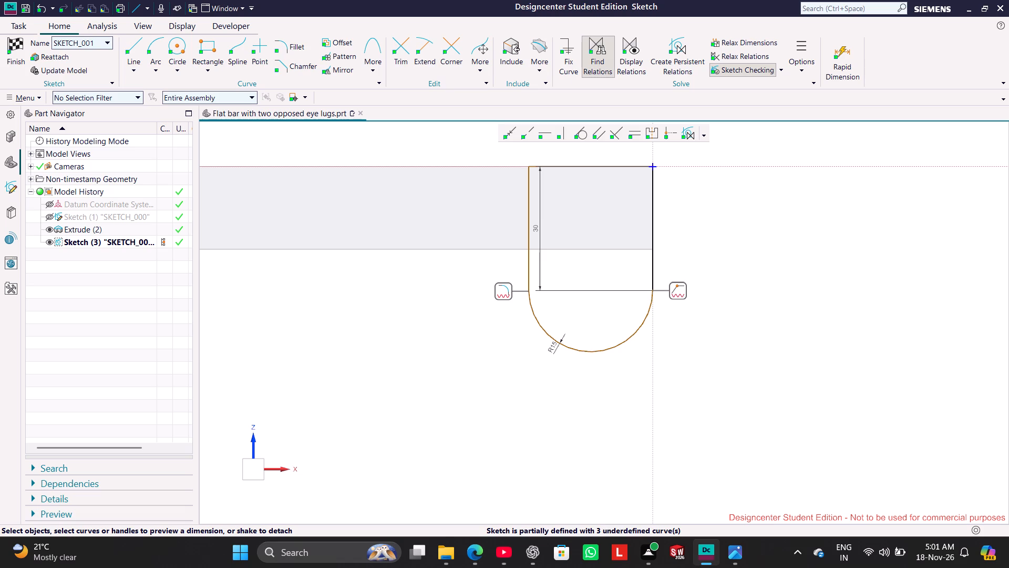
{"action": "left_click_drag", "start_coordinate": [537, 228], "coordinate": [716, 236]}
{"action": "left_click", "coordinate": [704, 348]}
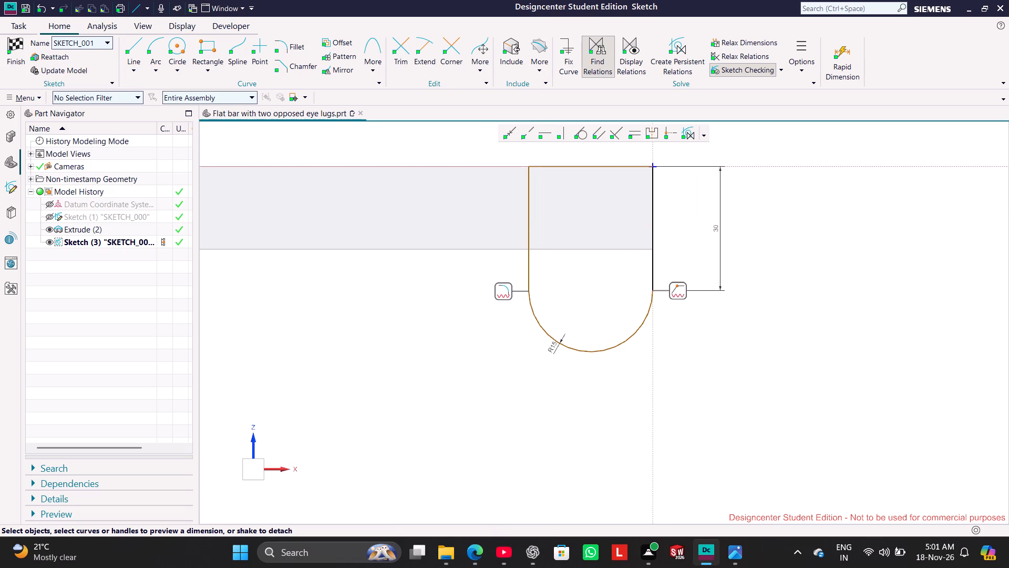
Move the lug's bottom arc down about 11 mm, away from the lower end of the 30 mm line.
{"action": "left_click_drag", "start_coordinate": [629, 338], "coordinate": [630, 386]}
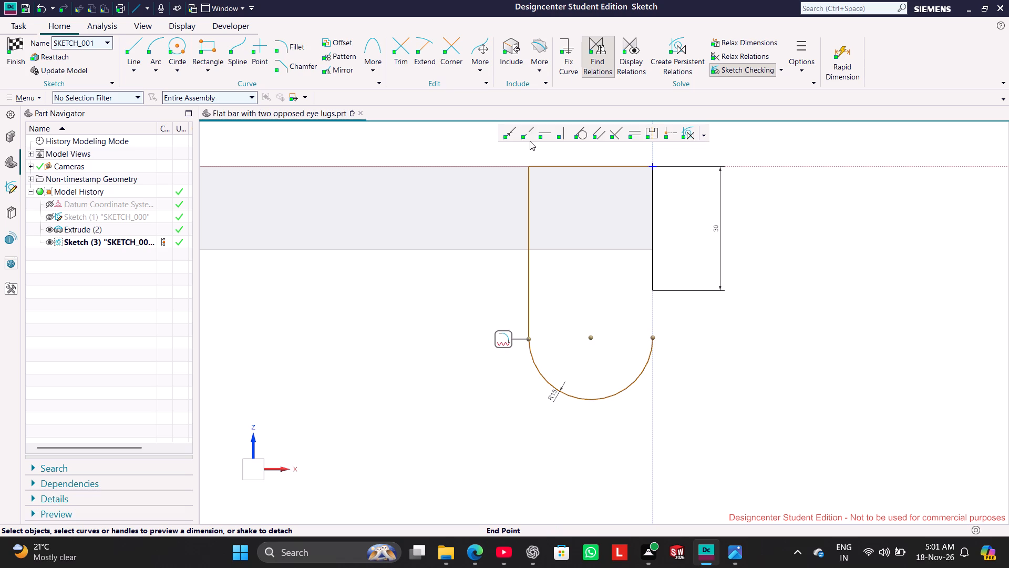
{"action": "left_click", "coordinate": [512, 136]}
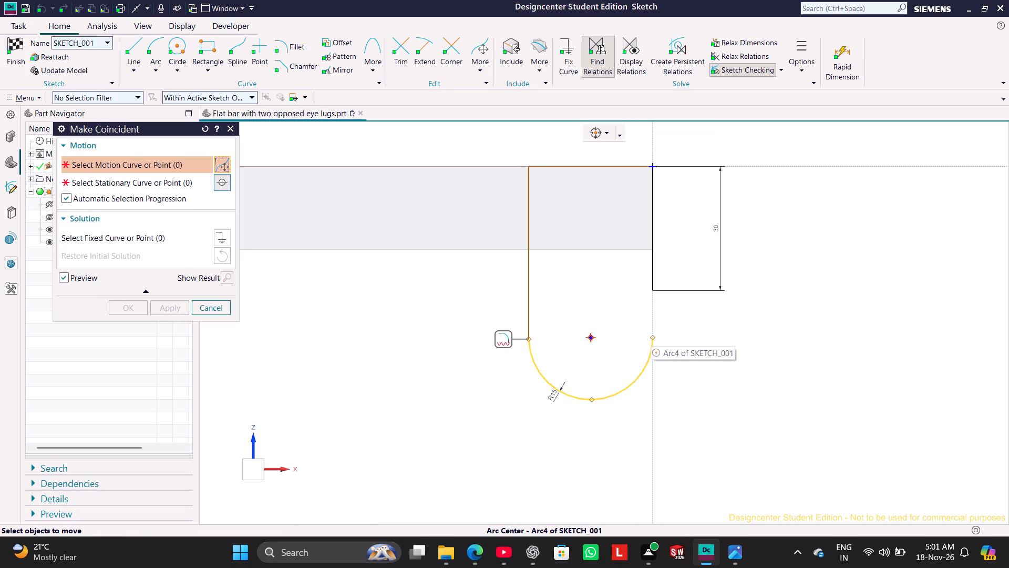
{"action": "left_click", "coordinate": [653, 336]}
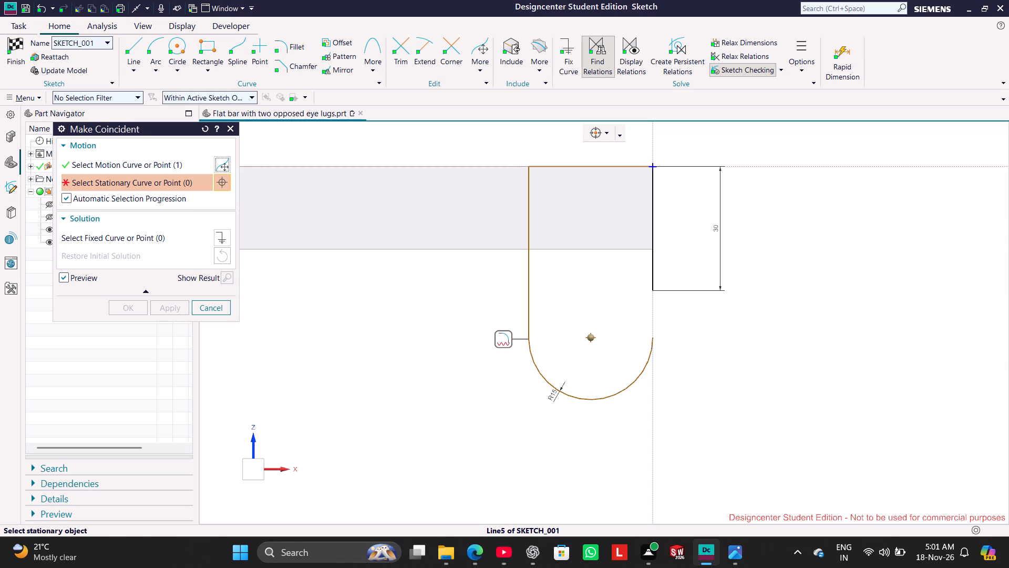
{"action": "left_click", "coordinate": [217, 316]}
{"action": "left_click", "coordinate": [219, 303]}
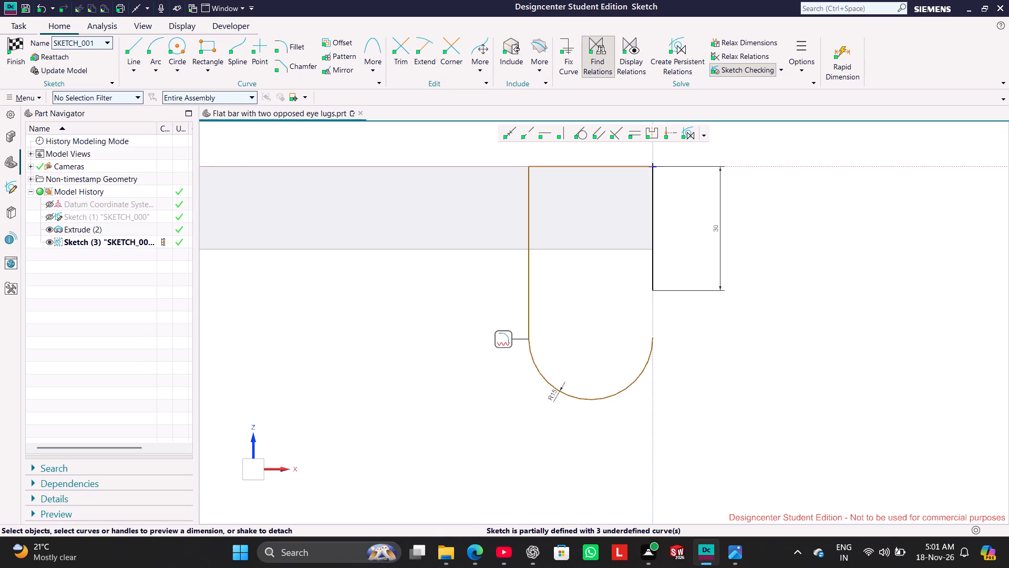
Make the arc's free endpoint coincident with the lower endpoint of the 30 mm vertical line.
{"action": "left_click", "coordinate": [653, 339]}
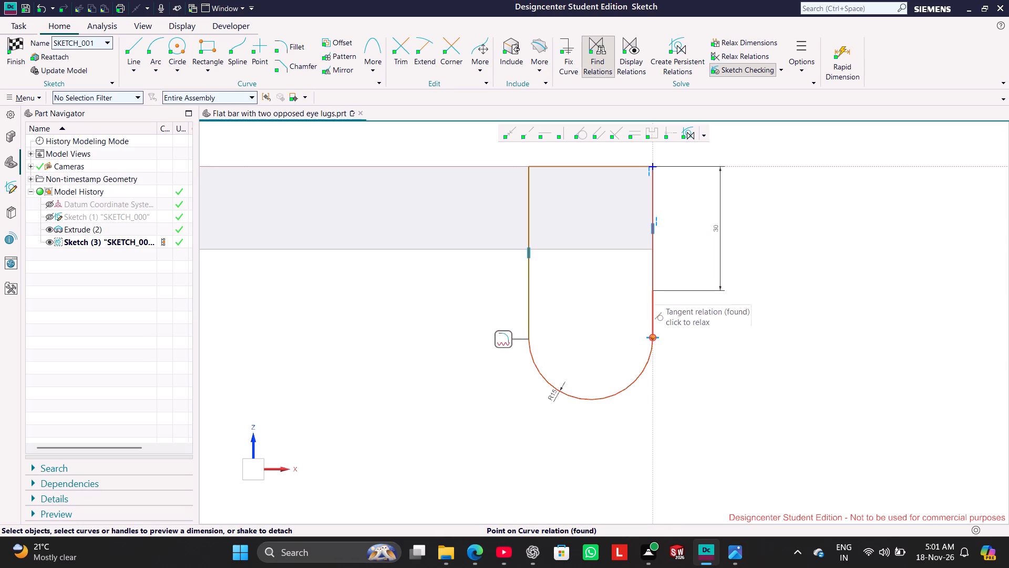
{"action": "left_click", "coordinate": [652, 288]}
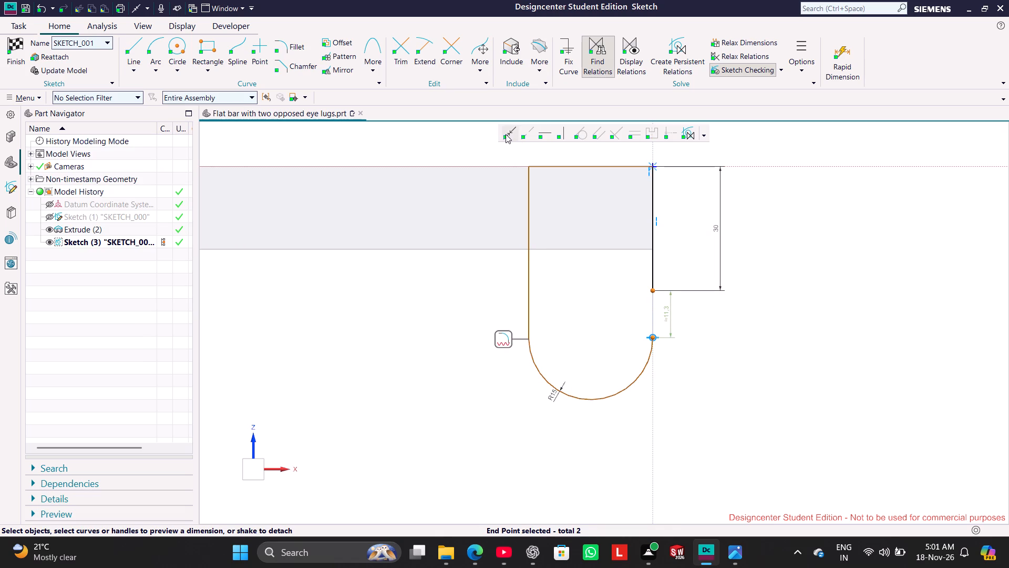
{"action": "left_click", "coordinate": [506, 134]}
{"action": "left_click", "coordinate": [449, 343]}
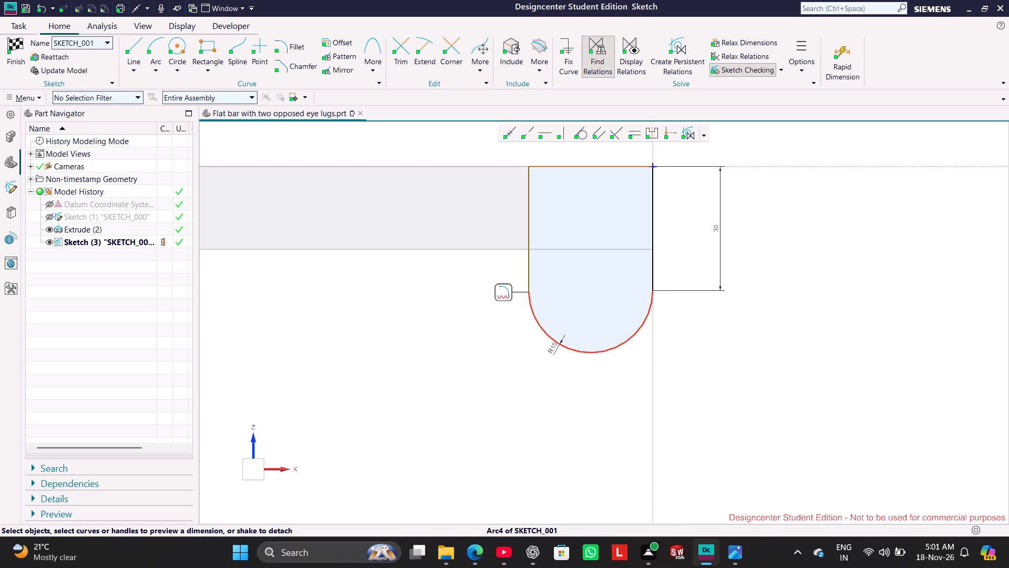
Test whether the lug profile's arc, inner vertical line and top line can still be moved.
{"action": "left_click_drag", "start_coordinate": [536, 311], "coordinate": [536, 359]}
{"action": "left_click_drag", "start_coordinate": [527, 266], "coordinate": [472, 267]}
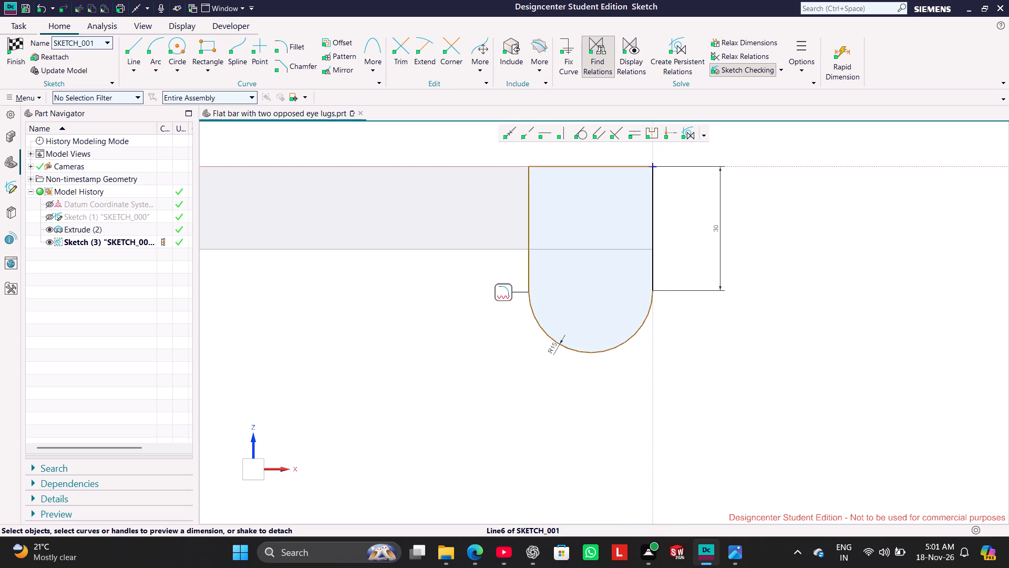
{"action": "left_click_drag", "start_coordinate": [472, 267], "coordinate": [471, 270]}
{"action": "left_click", "coordinate": [448, 371]}
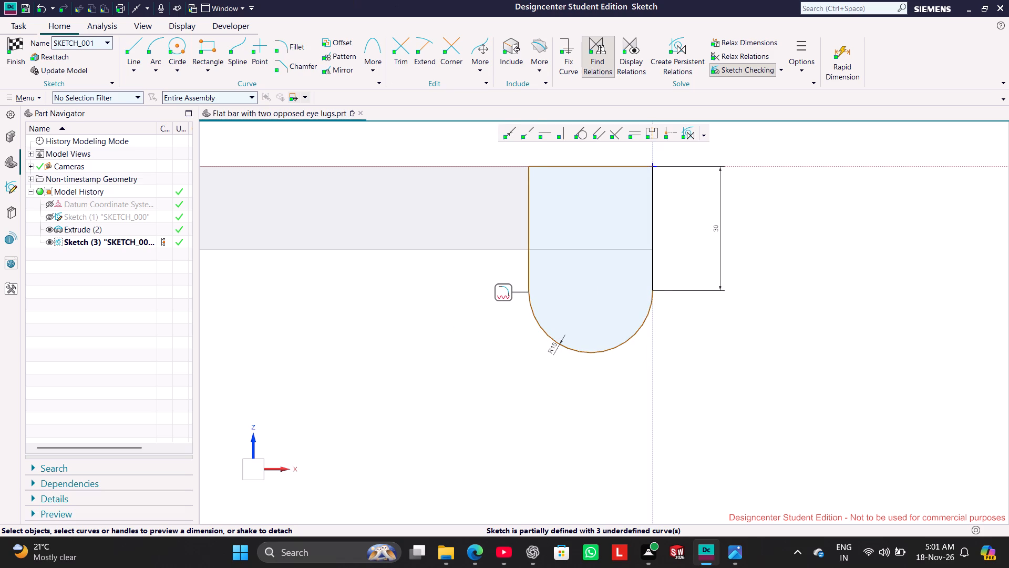
{"action": "left_click", "coordinate": [406, 393]}
{"action": "left_click_drag", "start_coordinate": [592, 168], "coordinate": [586, 215]}
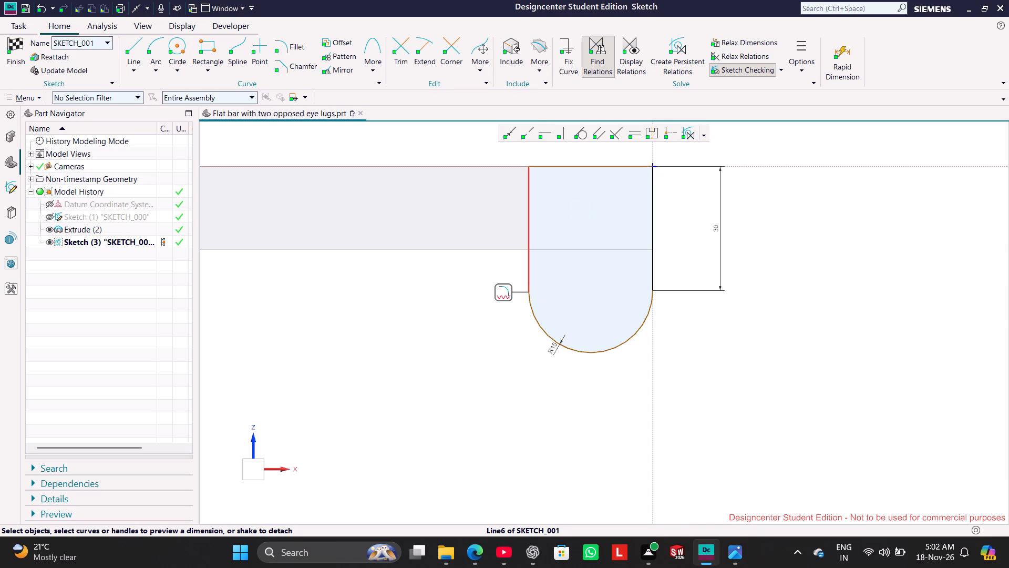
Test whether the lug profile's side lines, top line and bottom arc can still be moved.
{"action": "left_click_drag", "start_coordinate": [531, 186], "coordinate": [484, 186]}
{"action": "left_click_drag", "start_coordinate": [651, 212], "coordinate": [678, 223]}
{"action": "left_click_drag", "start_coordinate": [678, 223], "coordinate": [678, 224]}
{"action": "left_click_drag", "start_coordinate": [627, 331], "coordinate": [641, 349]}
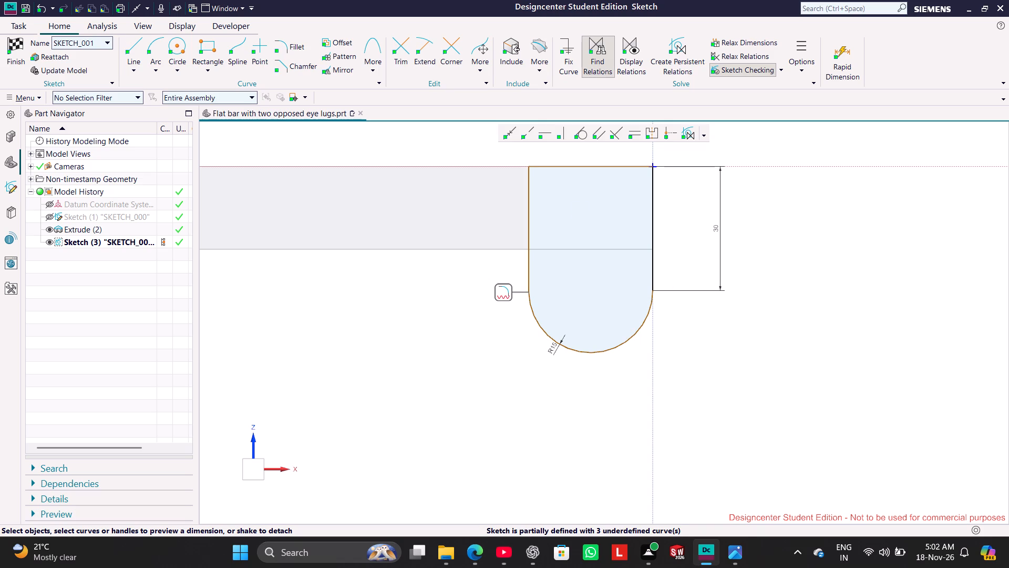
{"action": "left_click_drag", "start_coordinate": [594, 351], "coordinate": [603, 313]}
{"action": "left_click_drag", "start_coordinate": [569, 166], "coordinate": [566, 206]}
{"action": "left_click_drag", "start_coordinate": [531, 225], "coordinate": [503, 212]}
{"action": "left_click_drag", "start_coordinate": [532, 309], "coordinate": [562, 279]}
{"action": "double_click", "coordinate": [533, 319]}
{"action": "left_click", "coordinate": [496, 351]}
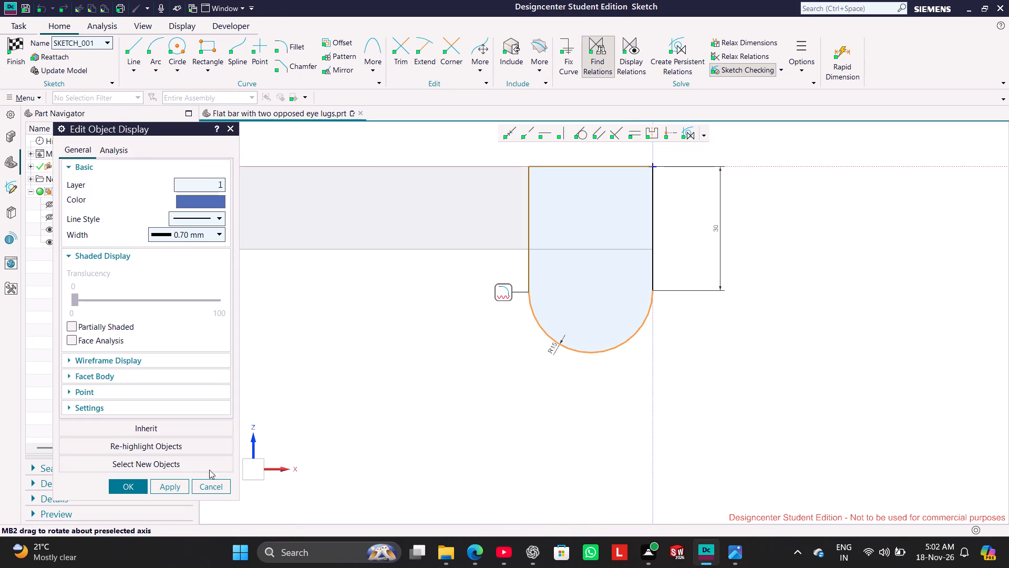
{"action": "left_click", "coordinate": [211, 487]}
Make the lug's bottom arc tangent to its inner vertical line and keep the proposed solution.
{"action": "left_click", "coordinate": [534, 319]}
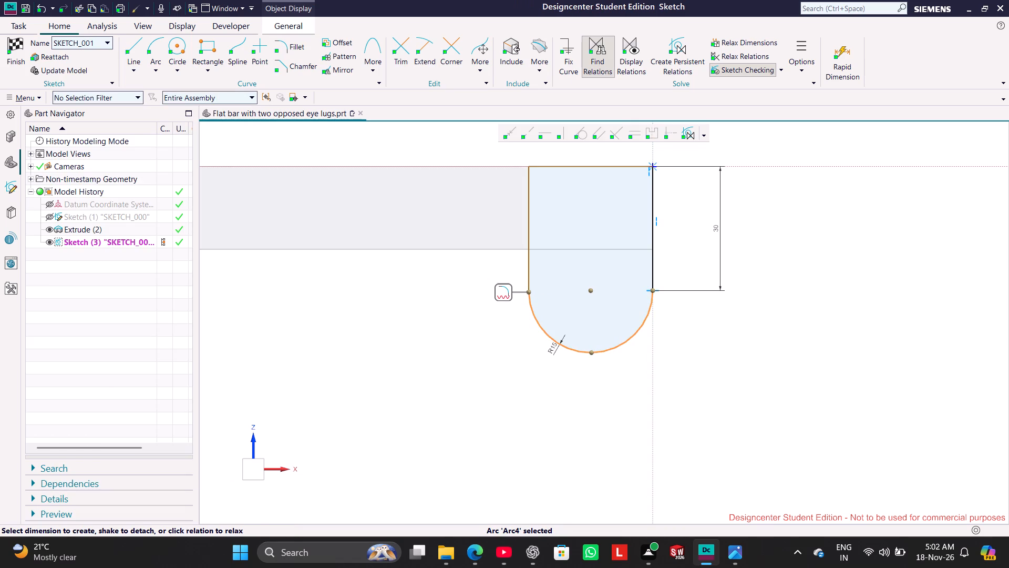
{"action": "left_click", "coordinate": [529, 268]}
{"action": "left_click", "coordinate": [578, 135]}
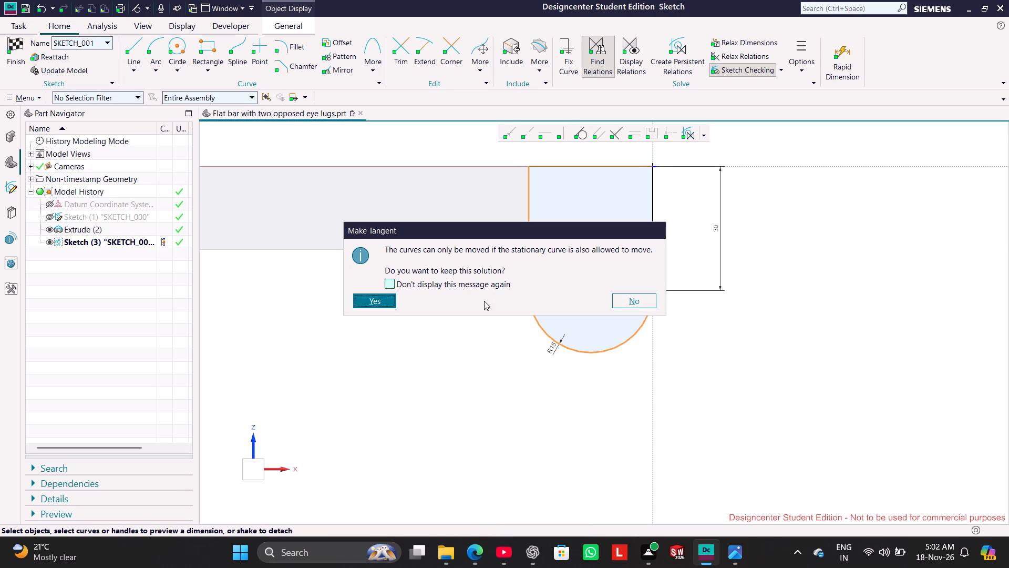
{"action": "left_click", "coordinate": [382, 301]}
{"action": "left_click", "coordinate": [383, 370]}
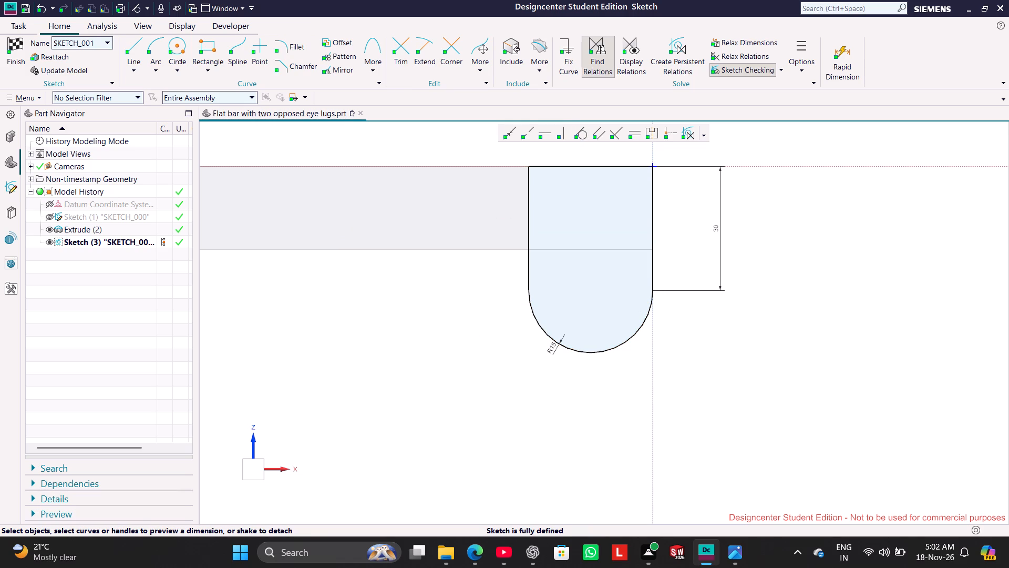
Draw a circle about 16 mm in diameter, centred on the centre of the lug's bottom arc.
{"action": "left_click", "coordinate": [735, 550]}
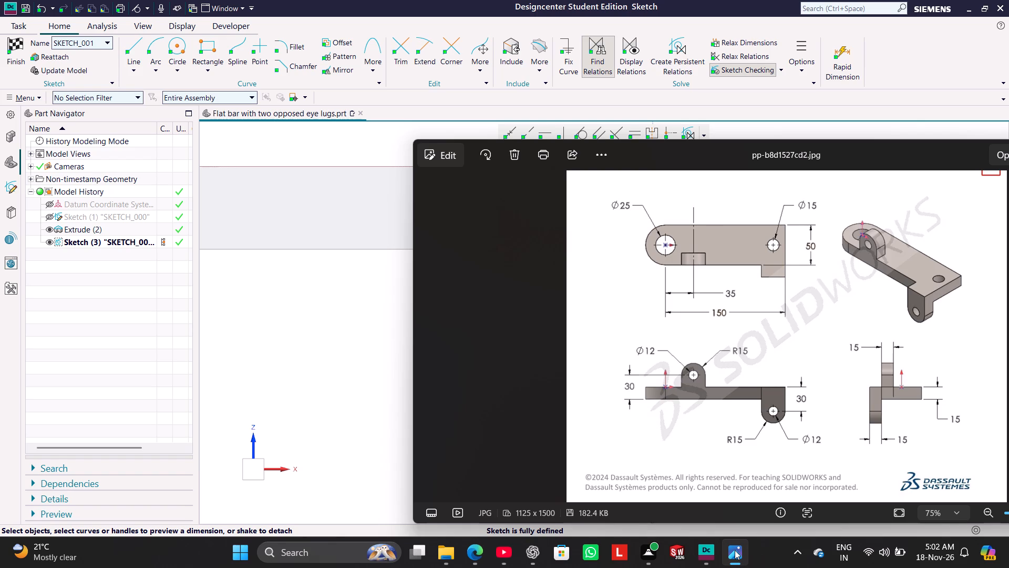
{"action": "left_click", "coordinate": [735, 550]}
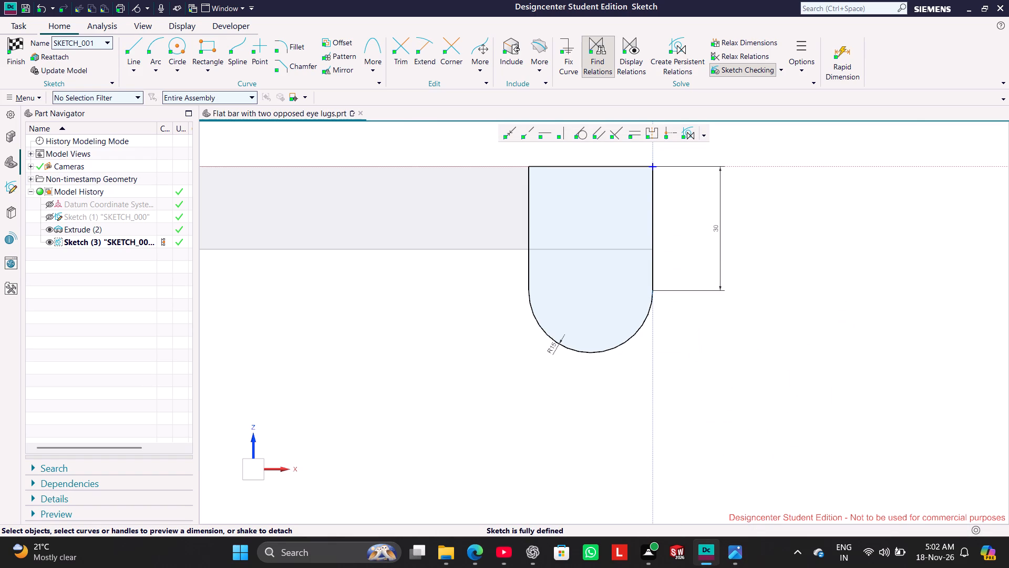
{"action": "left_click", "coordinate": [179, 46]}
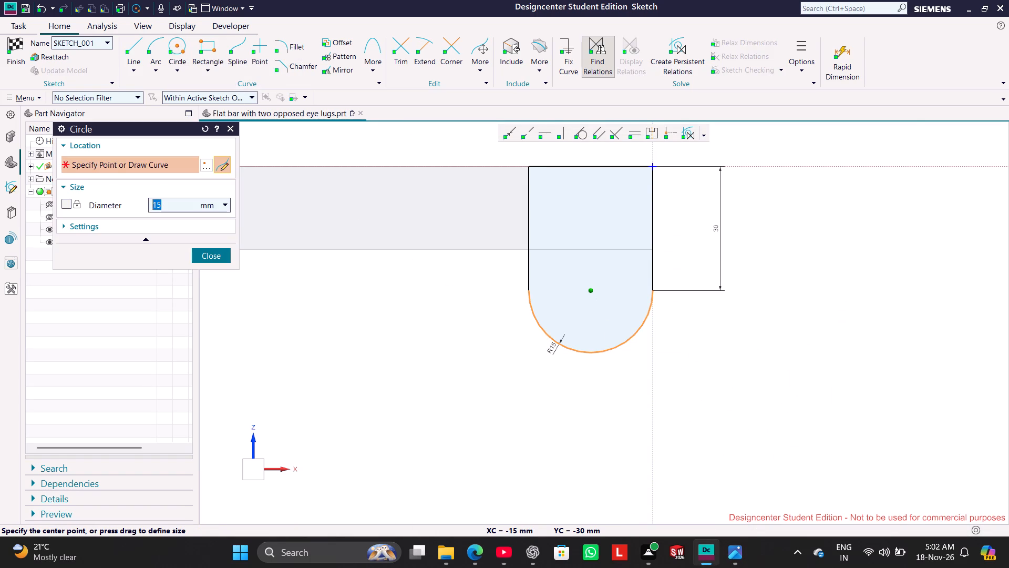
{"action": "left_click", "coordinate": [593, 291]}
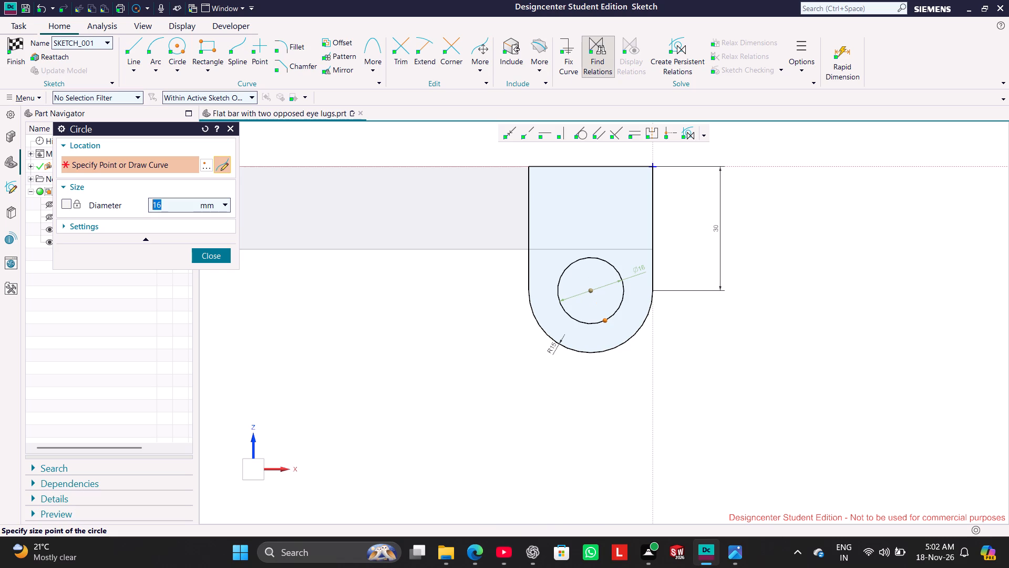
{"action": "left_click", "coordinate": [605, 320]}
{"action": "left_click", "coordinate": [611, 266]}
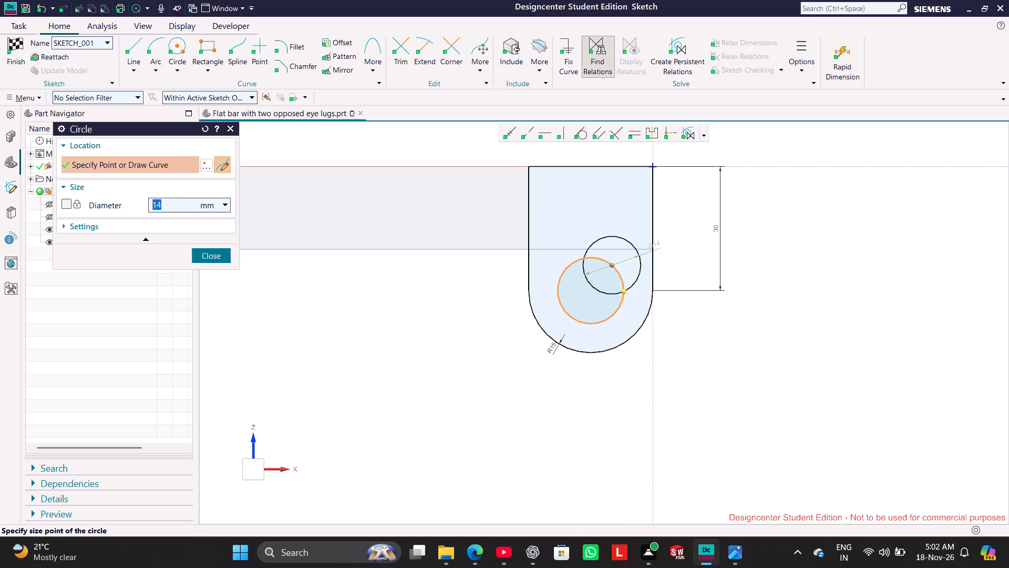
{"action": "left_click", "coordinate": [214, 256]}
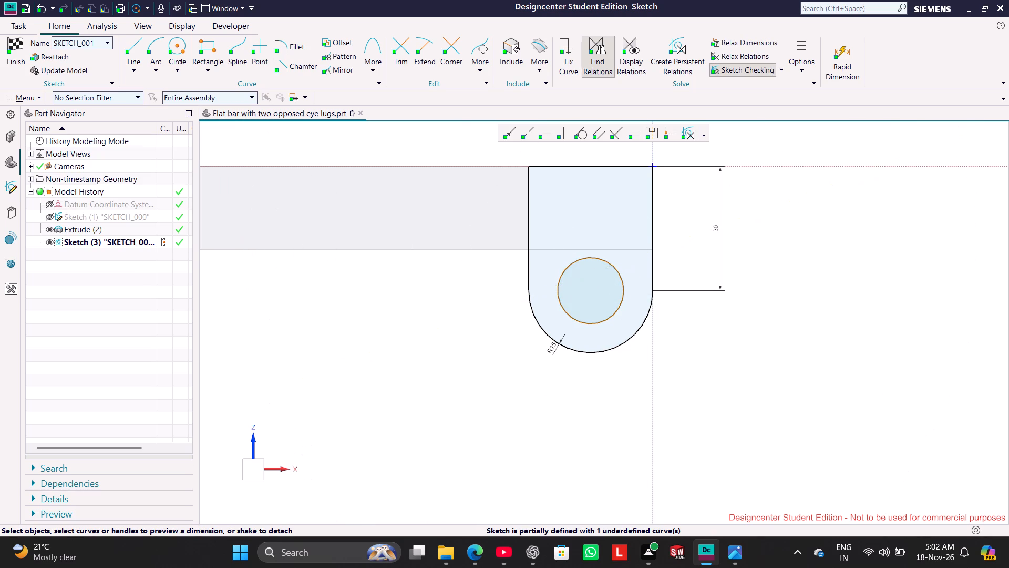
Set the lug hole circle's diameter to 12 mm, check it against the drawing and finish the sketch.
{"action": "left_click", "coordinate": [608, 319]}
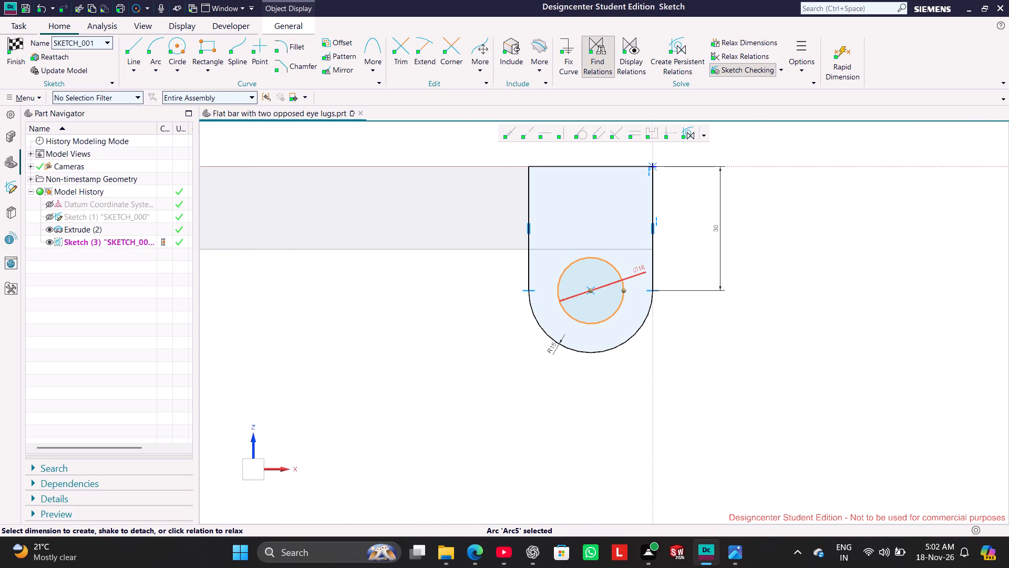
{"action": "double_click", "coordinate": [638, 271]}
{"action": "type", "text": "12"}
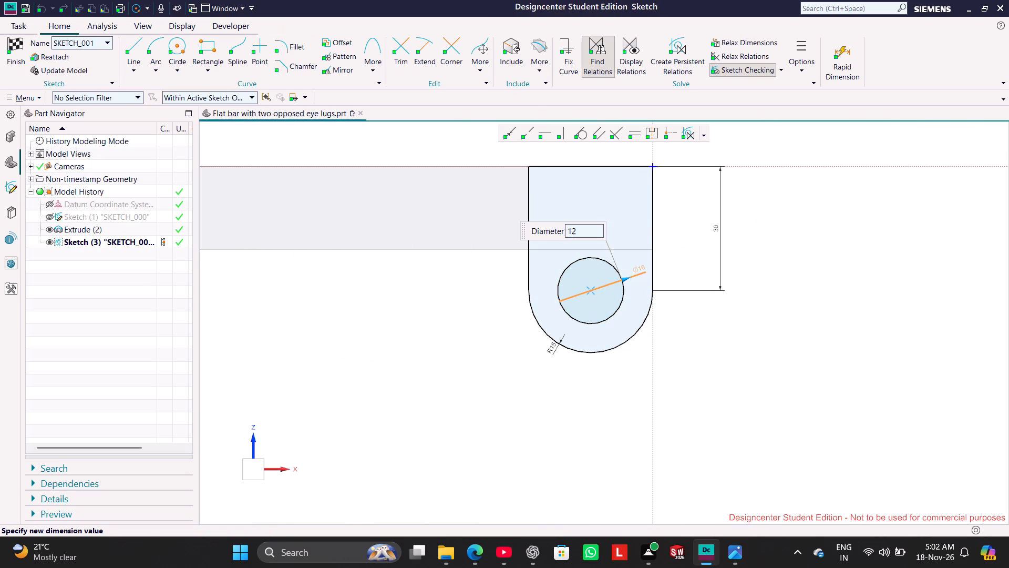
{"action": "key", "text": "Return"}
{"action": "left_click", "coordinate": [608, 375]}
{"action": "left_click", "coordinate": [738, 545]}
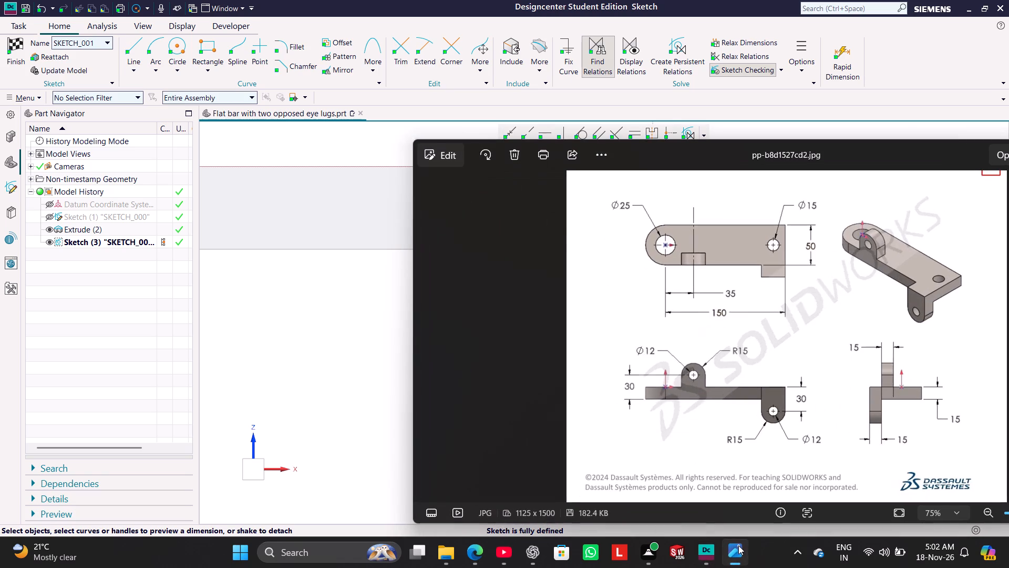
{"action": "left_click", "coordinate": [739, 544]}
{"action": "left_click", "coordinate": [739, 544]}
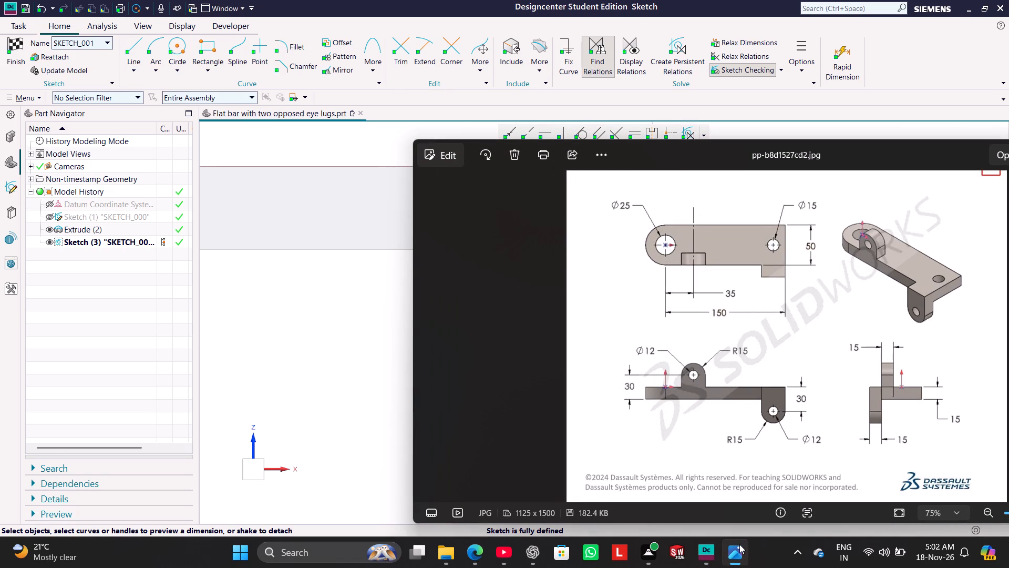
{"action": "left_click", "coordinate": [739, 544]}
{"action": "left_click", "coordinate": [17, 48]}
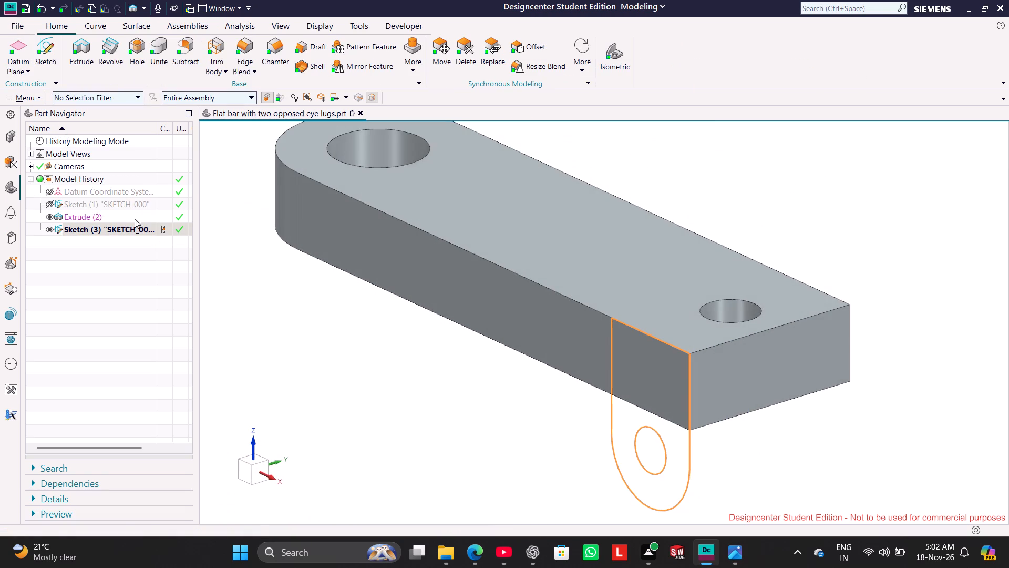
Extrude the lug profile with its hole from a 15 mm start to a 0 mm end, united with the bar.
{"action": "right_click", "coordinate": [138, 228]}
{"action": "left_click", "coordinate": [177, 216]}
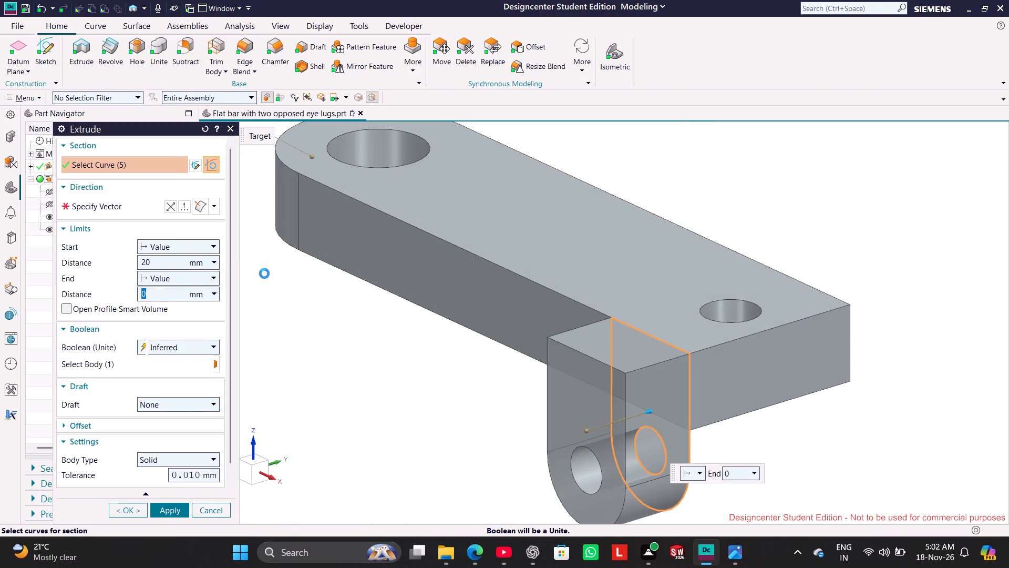
{"action": "double_click", "coordinate": [187, 264]}
{"action": "type", "text": "15"}
{"action": "key", "text": "Return"}
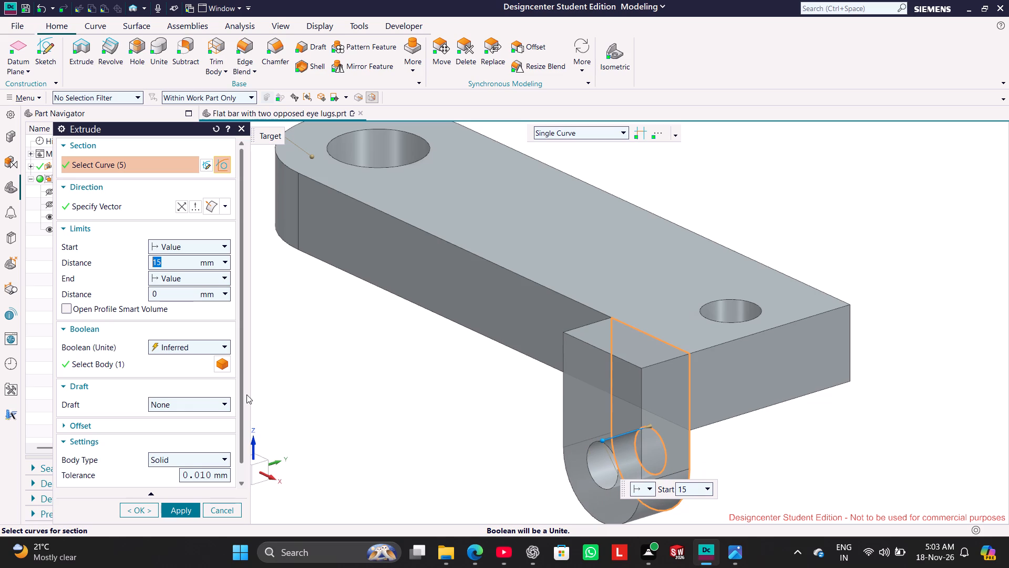
{"action": "left_click", "coordinate": [182, 509]}
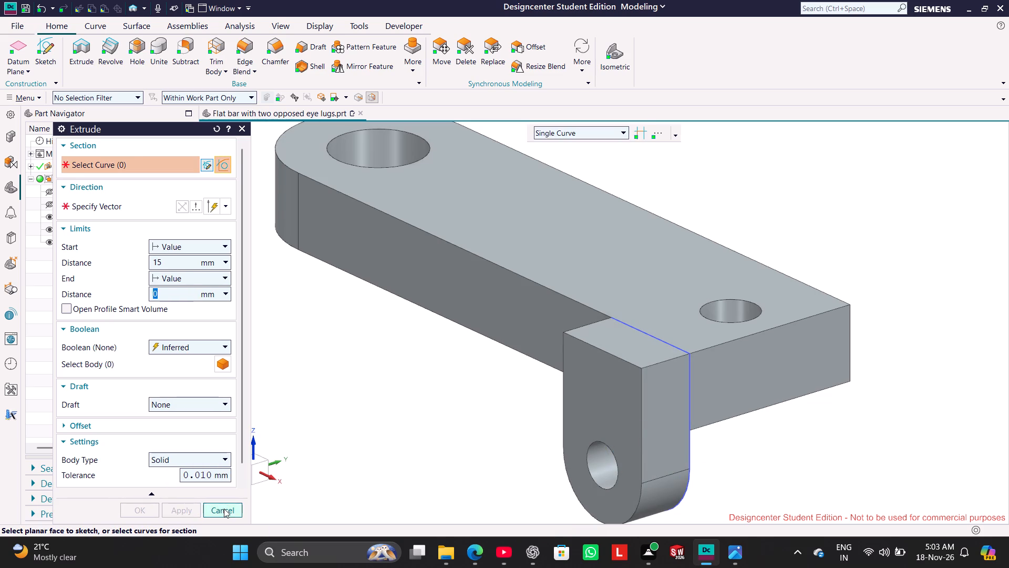
{"action": "left_click", "coordinate": [224, 509]}
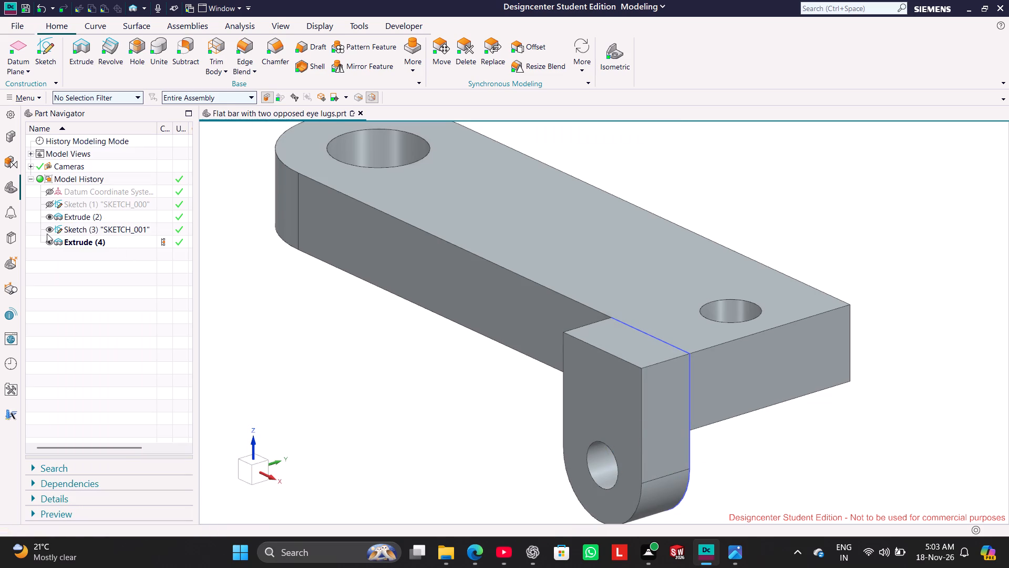
Hide the lug profile sketch.
{"action": "left_click", "coordinate": [46, 228]}
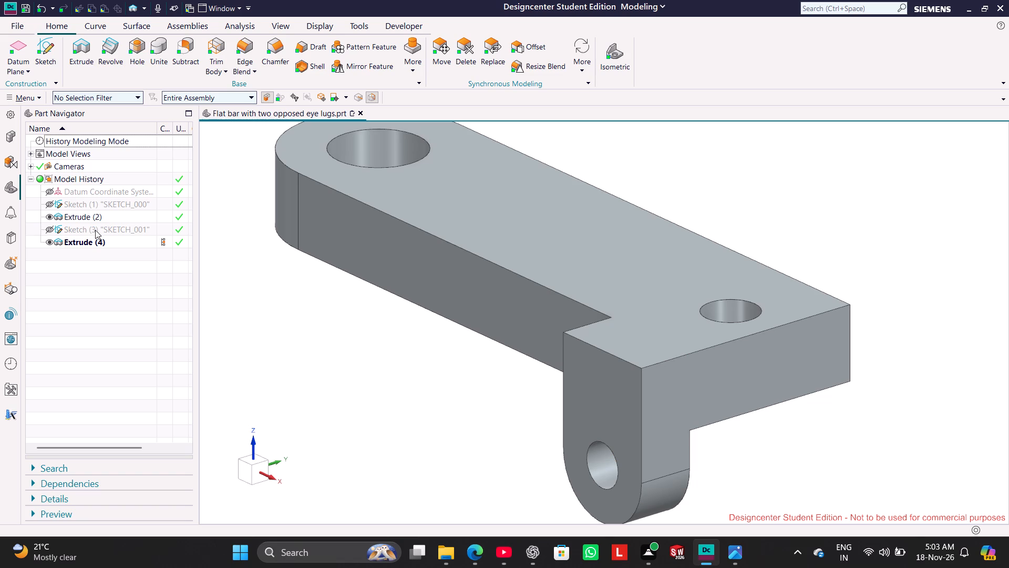
Edit the flat bar's base extrusion and set its start distance to 15 mm.
{"action": "right_click", "coordinate": [82, 219]}
{"action": "left_click", "coordinate": [108, 207]}
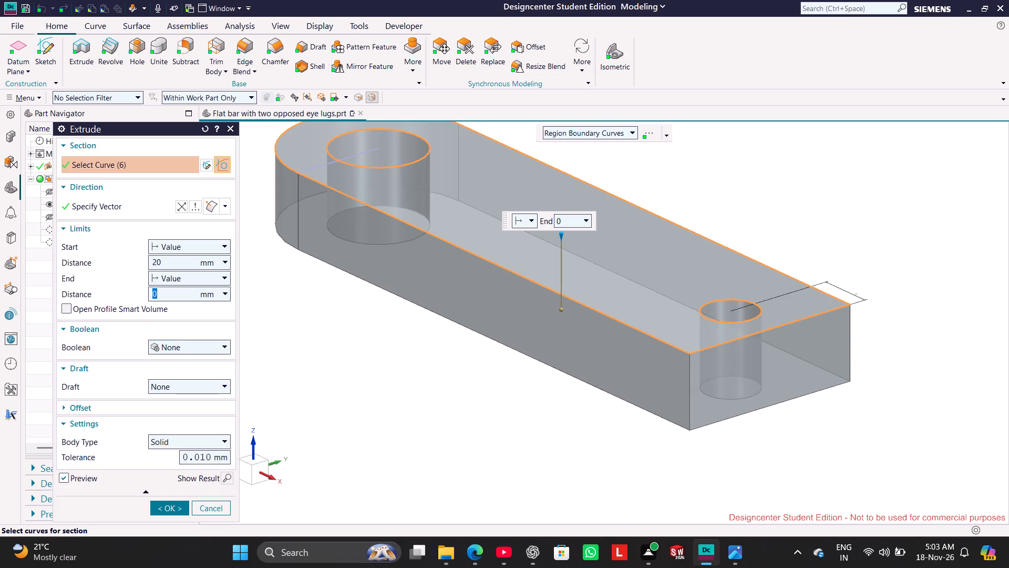
{"action": "double_click", "coordinate": [178, 268]}
{"action": "type", "text": "15"}
{"action": "key", "text": "Return"}
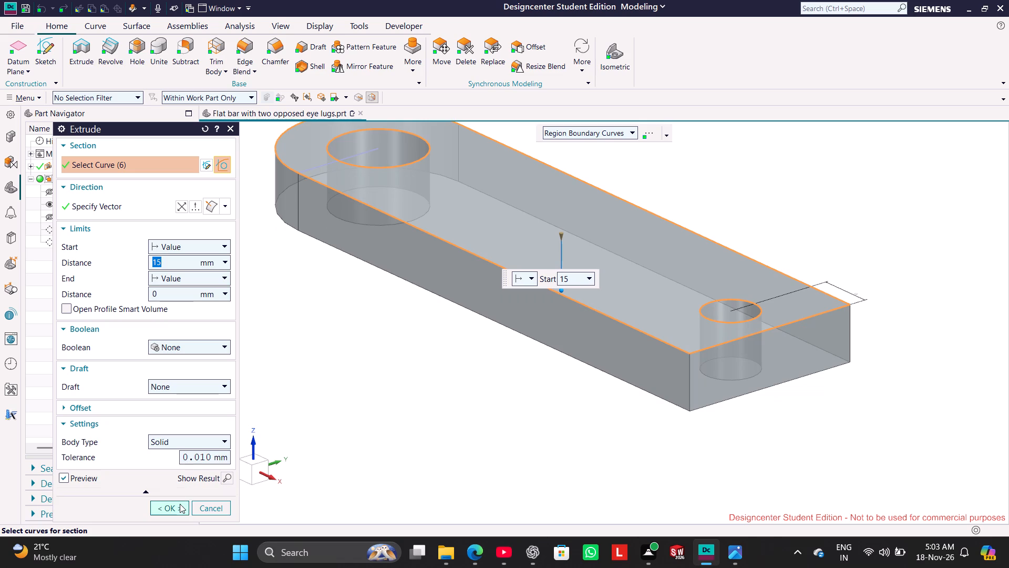
{"action": "left_click", "coordinate": [179, 504]}
{"action": "left_click", "coordinate": [368, 427]}
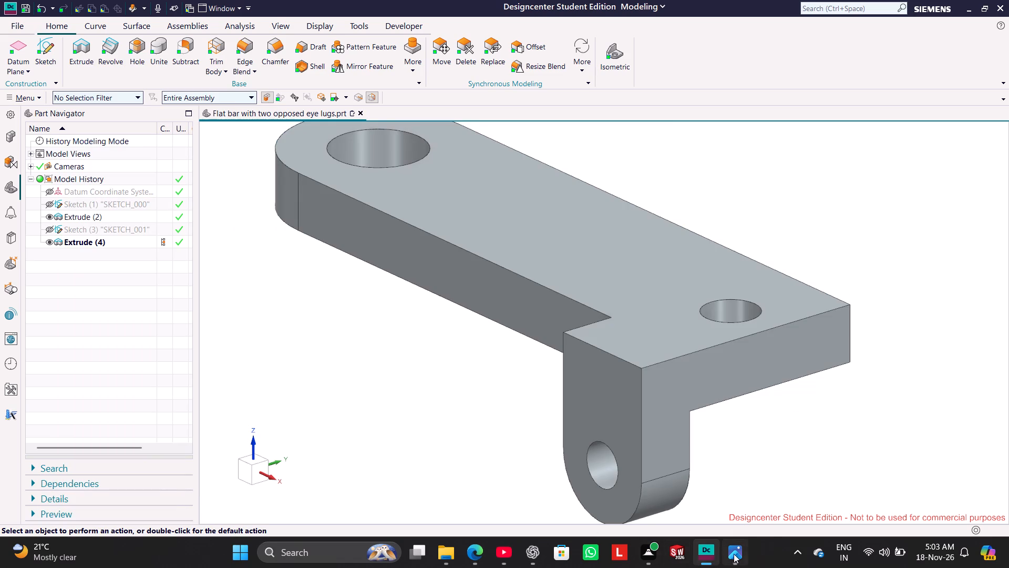
Check the drawing for the upper lug, orient the model to isometric and reopen the lower lug's sketch for editing.
{"action": "left_click", "coordinate": [738, 553]}
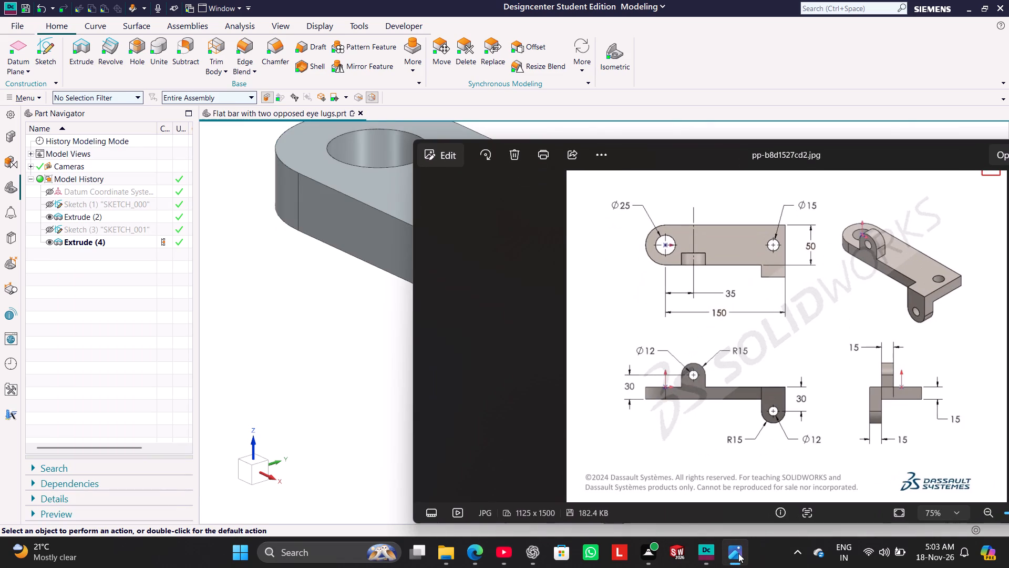
{"action": "left_click", "coordinate": [738, 553]}
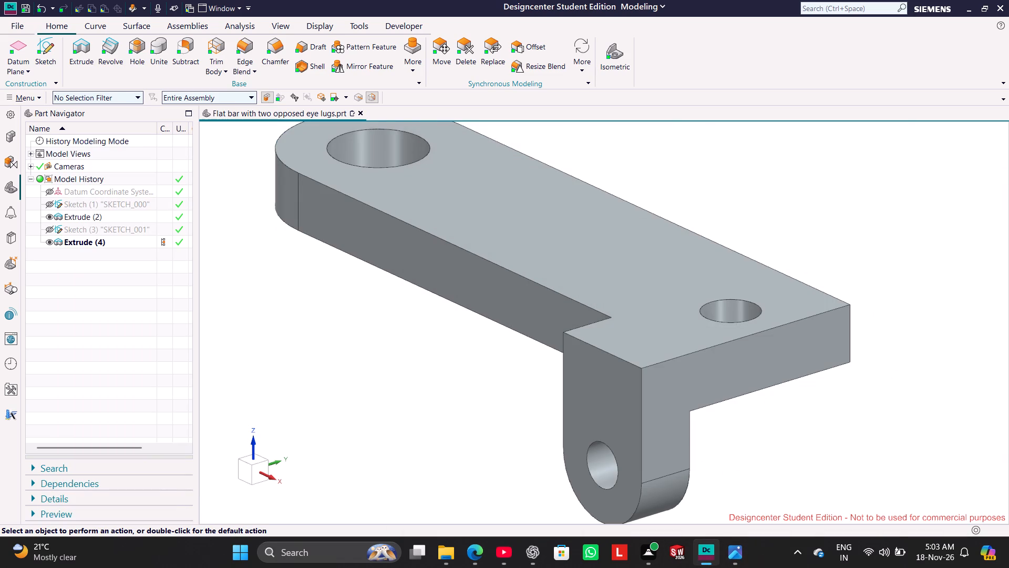
{"action": "left_click", "coordinate": [599, 74]}
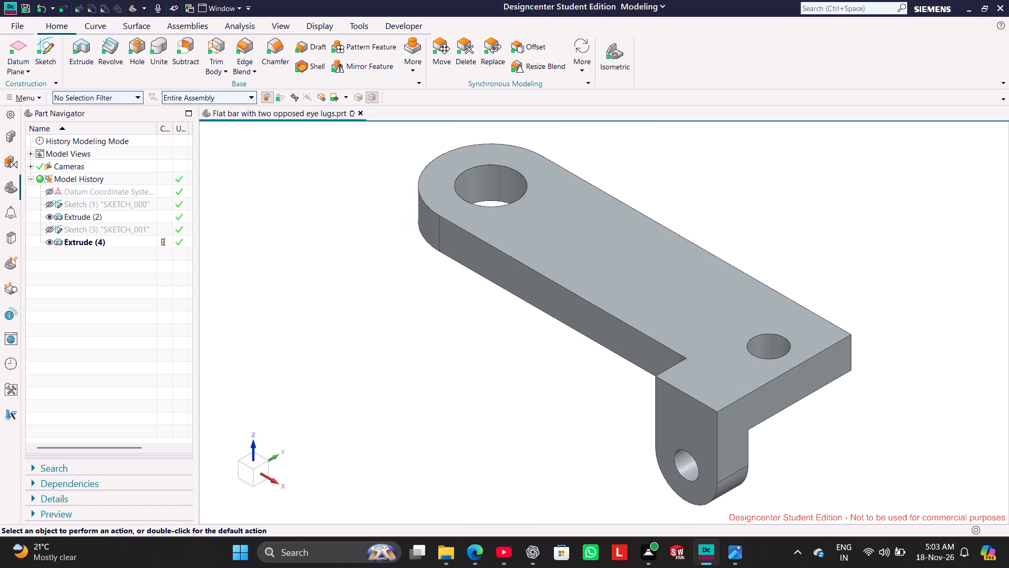
{"action": "left_click", "coordinate": [733, 550]}
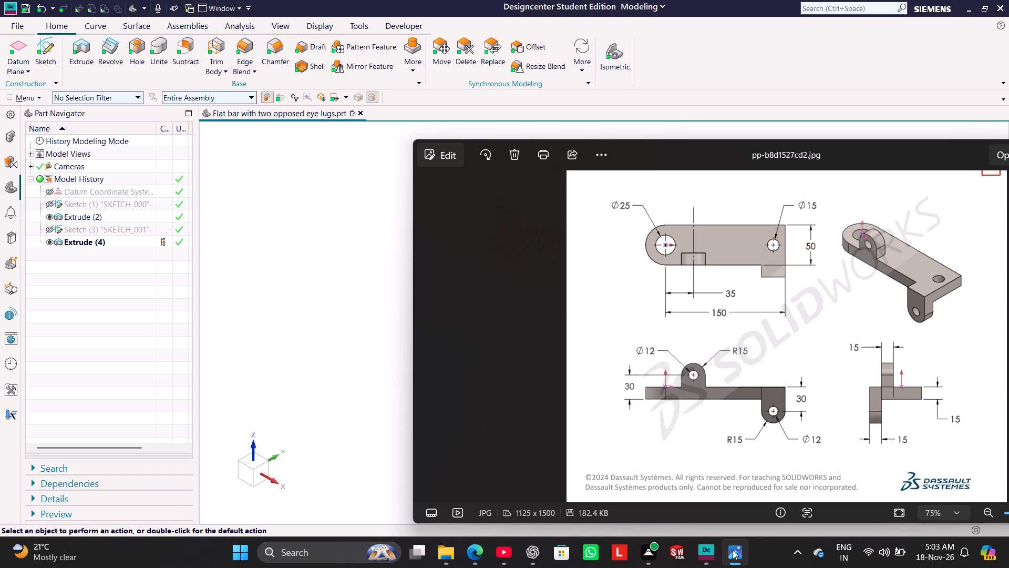
{"action": "left_click", "coordinate": [729, 550]}
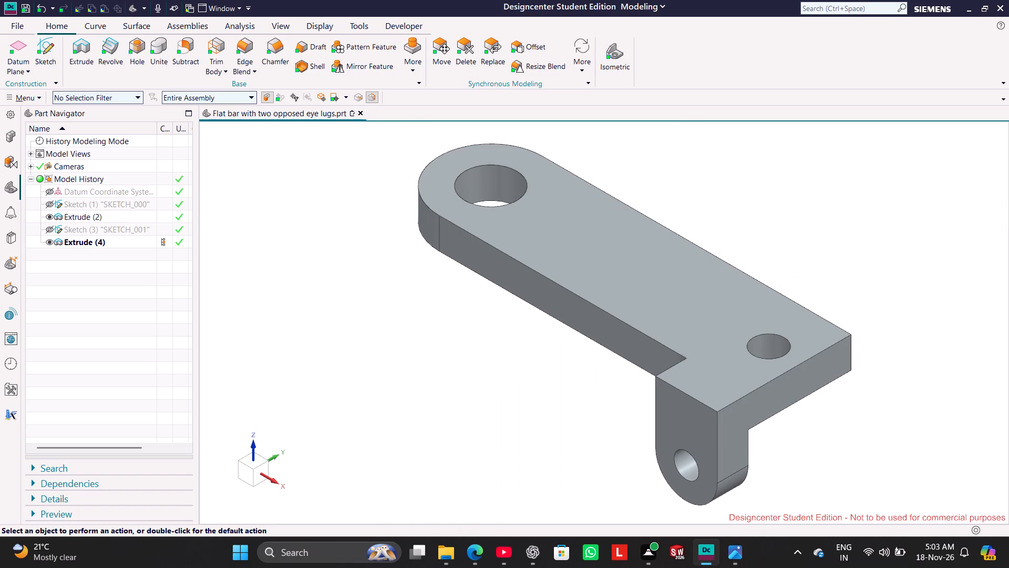
{"action": "right_click", "coordinate": [112, 227]}
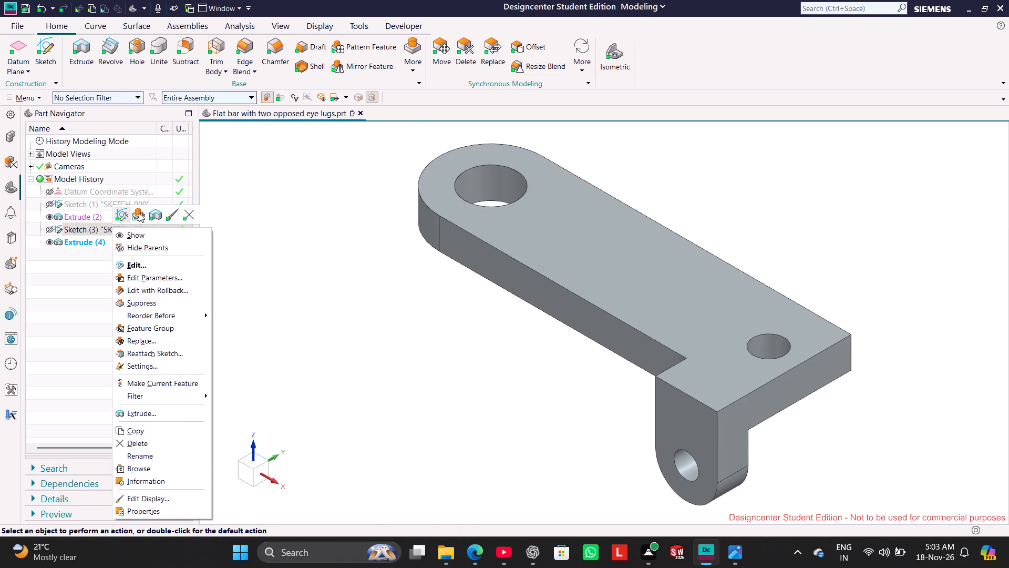
{"action": "left_click", "coordinate": [139, 213]}
{"action": "scroll", "coordinate": [294, 273], "scroll_direction": "up", "scroll_amount": 4}
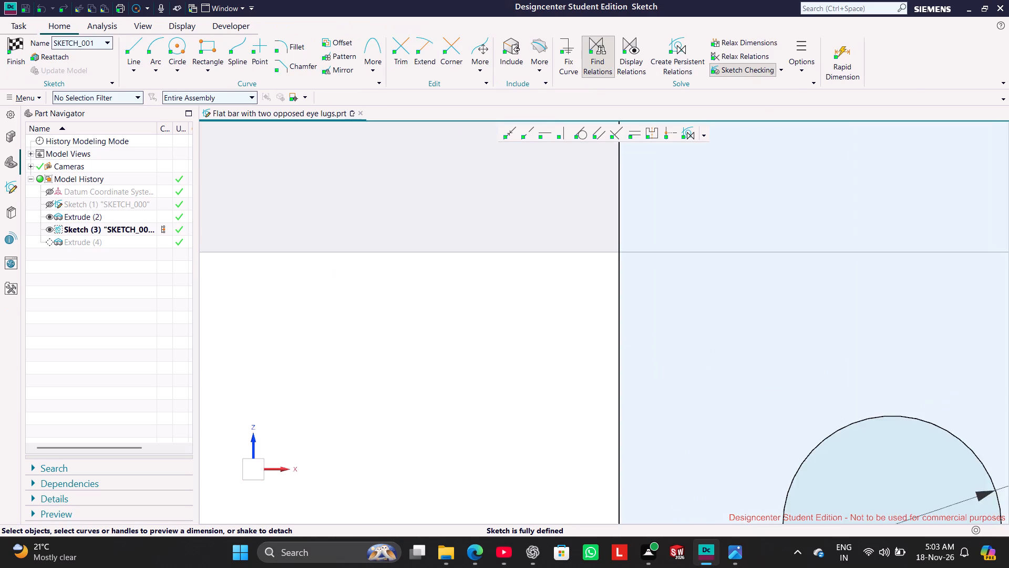
{"action": "scroll", "coordinate": [295, 269], "scroll_direction": "down", "scroll_amount": 12}
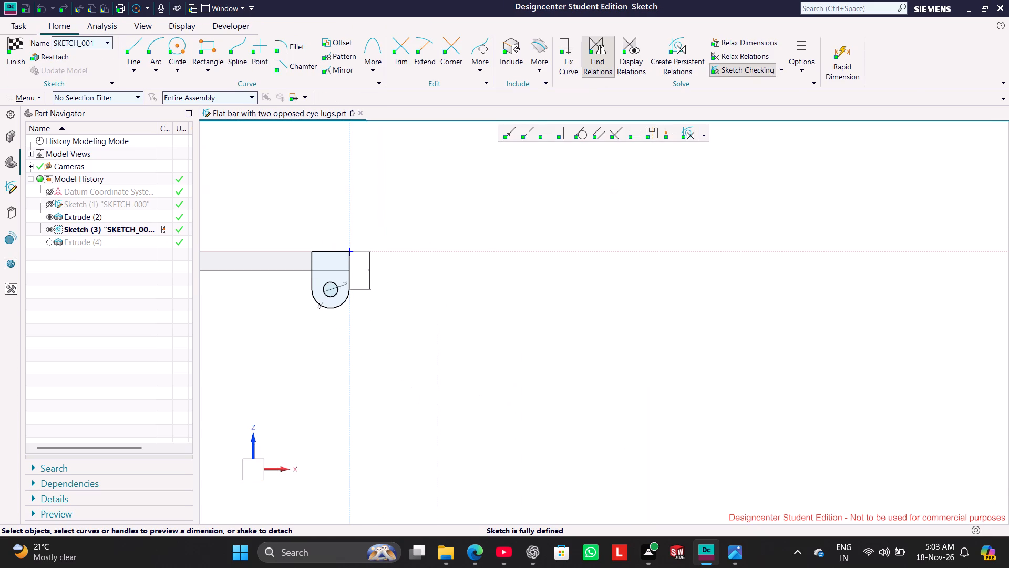
{"action": "middle_click_drag", "start_coordinate": [284, 330], "coordinate": [535, 348], "text": "shift"}
{"action": "scroll", "coordinate": [462, 243], "scroll_direction": "up", "scroll_amount": 2}
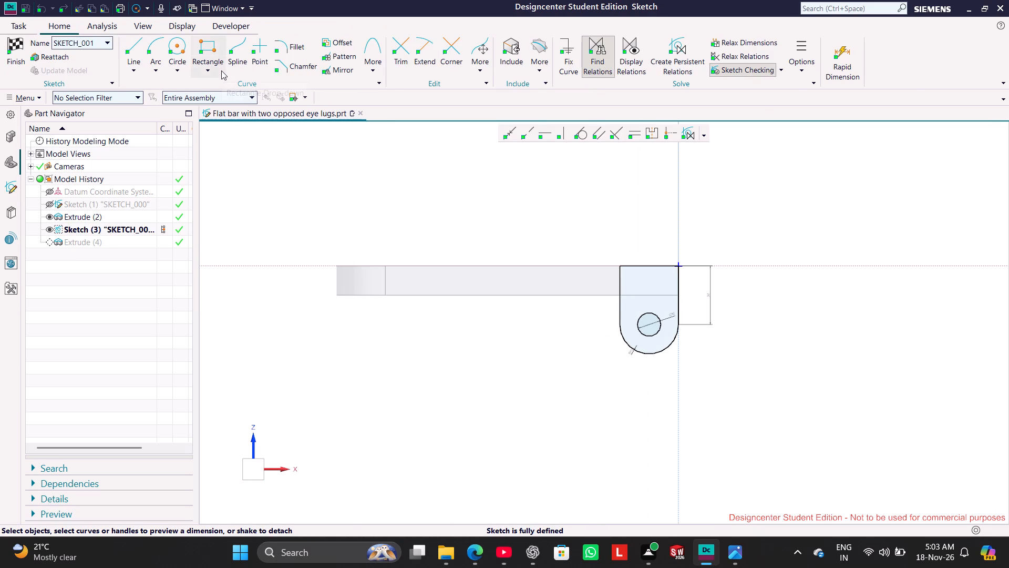
Sketch a closed upper lug outline on the bar's top edge, about 53 mm straight sides and a tangent arc of about 22.75 mm radius.
{"action": "left_click", "coordinate": [137, 52]}
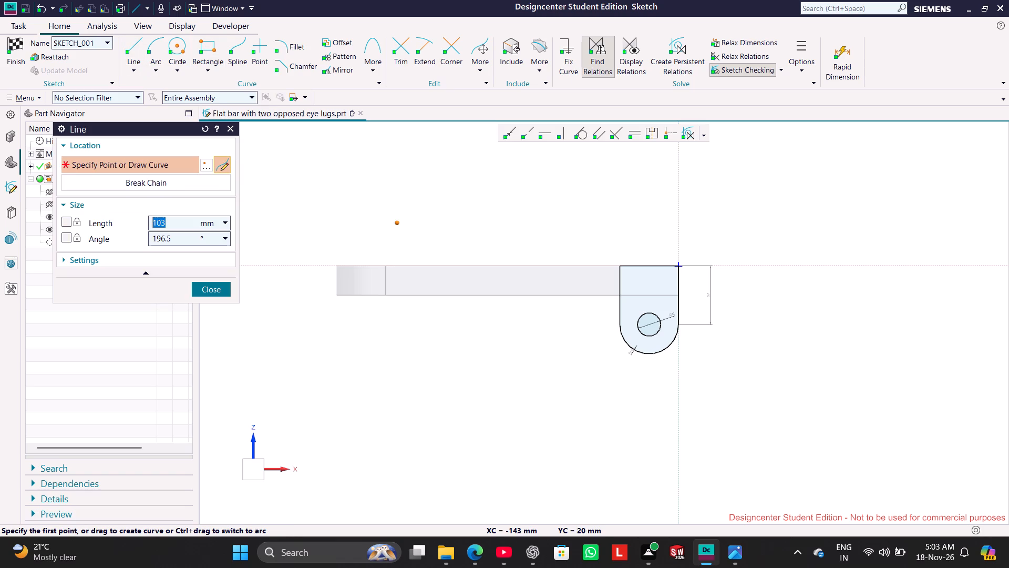
{"action": "left_click", "coordinate": [408, 267]}
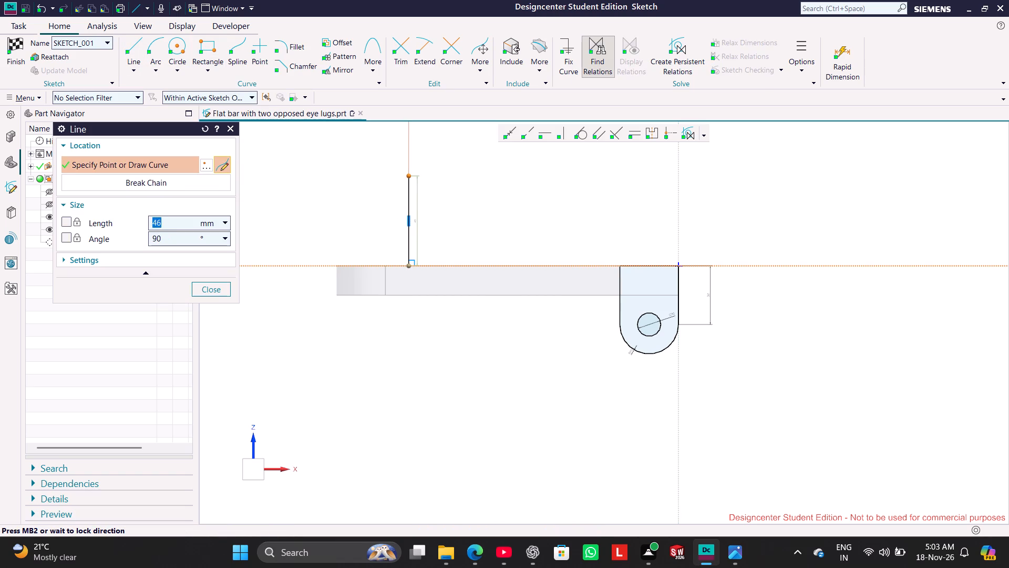
{"action": "left_click", "coordinate": [407, 163]}
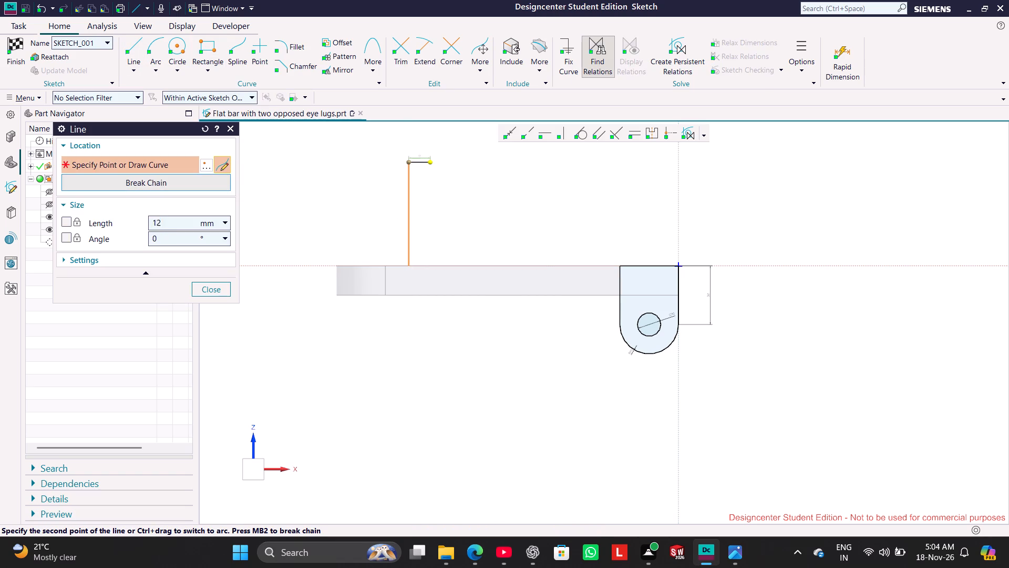
{"action": "right_click", "coordinate": [431, 164]}
{"action": "left_click", "coordinate": [449, 175]}
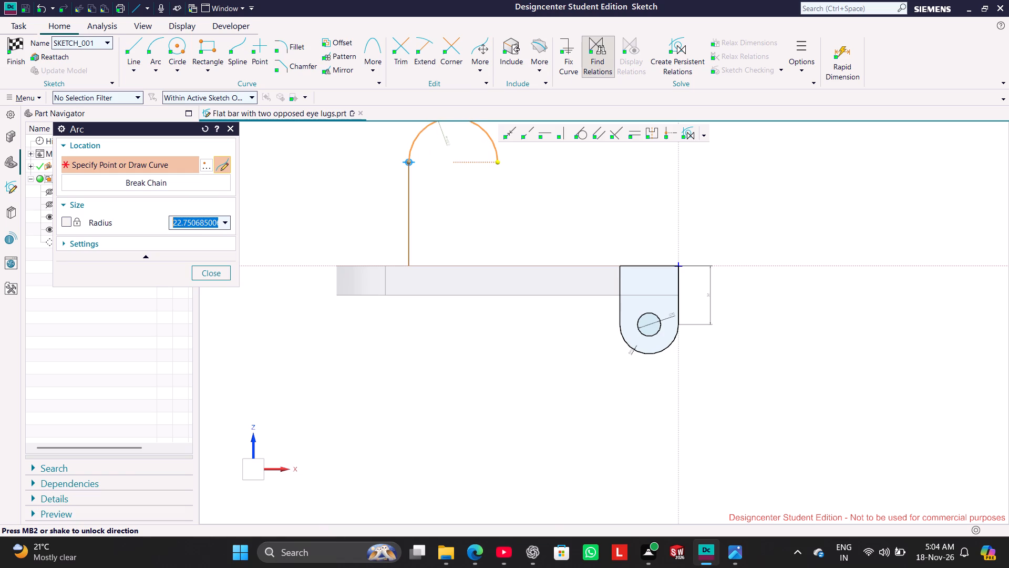
{"action": "left_click", "coordinate": [498, 162]}
{"action": "right_click", "coordinate": [499, 175]}
{"action": "left_click", "coordinate": [508, 177]}
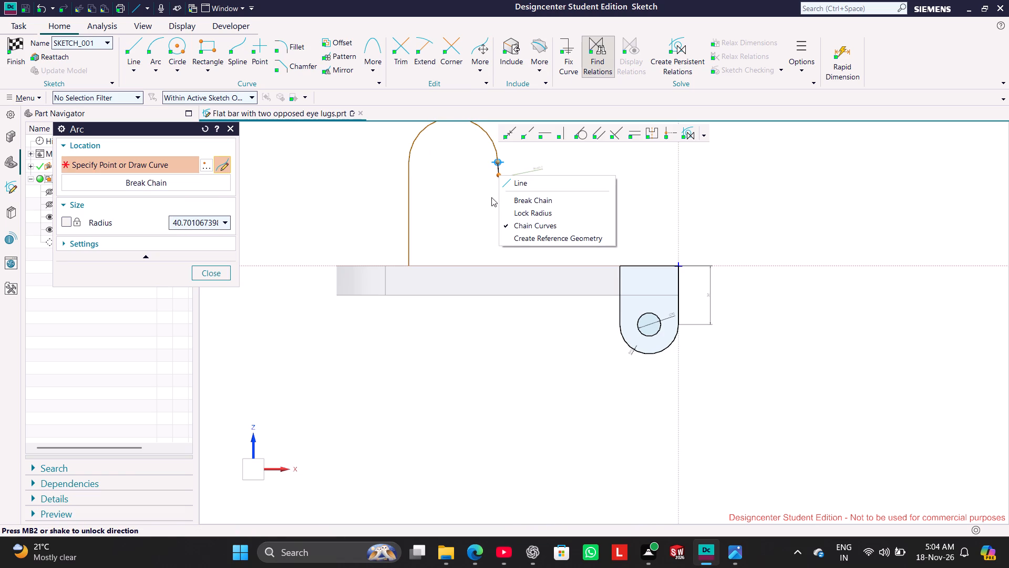
{"action": "left_click", "coordinate": [513, 186]}
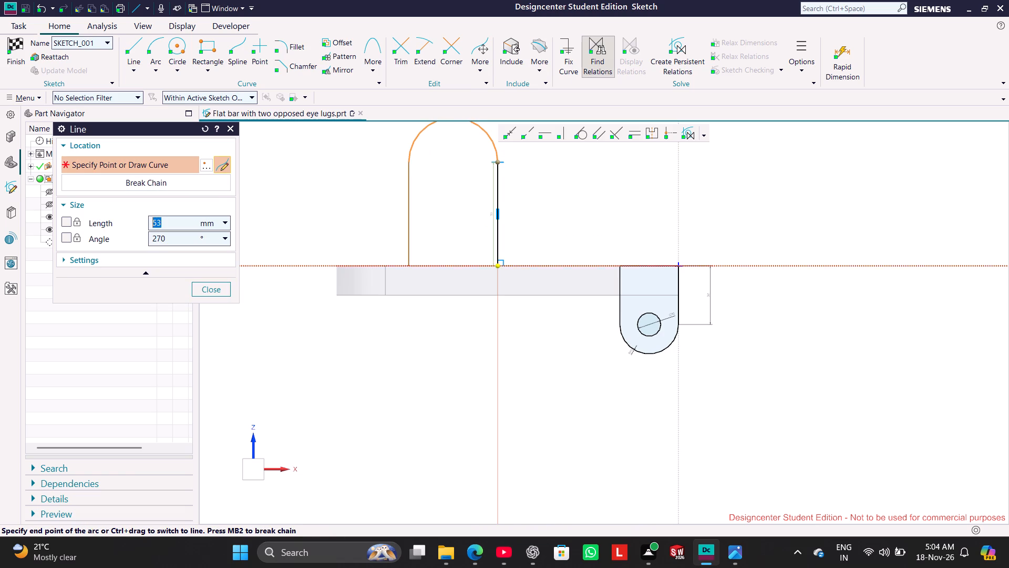
{"action": "left_click_drag", "start_coordinate": [497, 265], "coordinate": [490, 265]}
{"action": "left_click", "coordinate": [410, 261]}
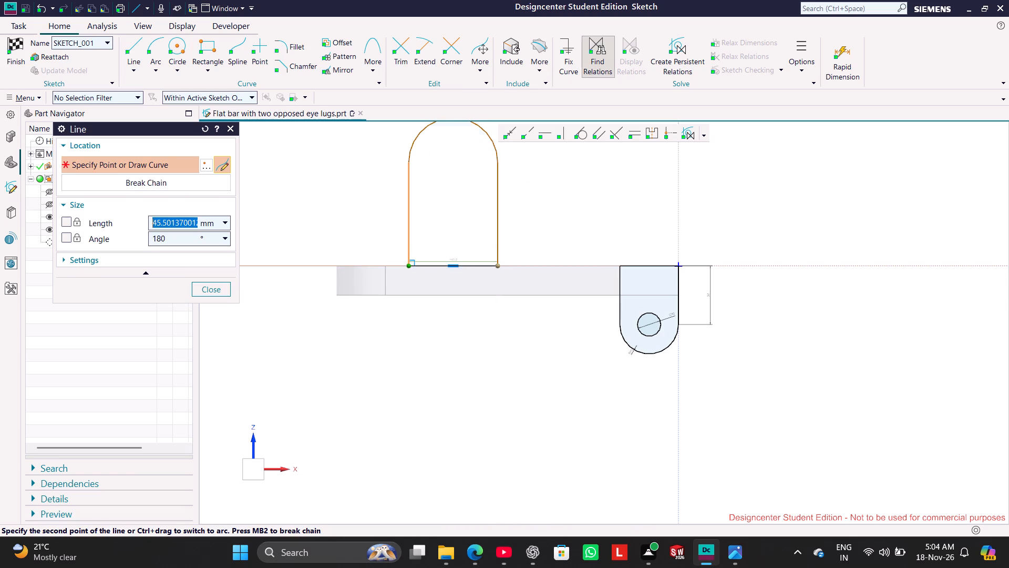
{"action": "left_click", "coordinate": [221, 287]}
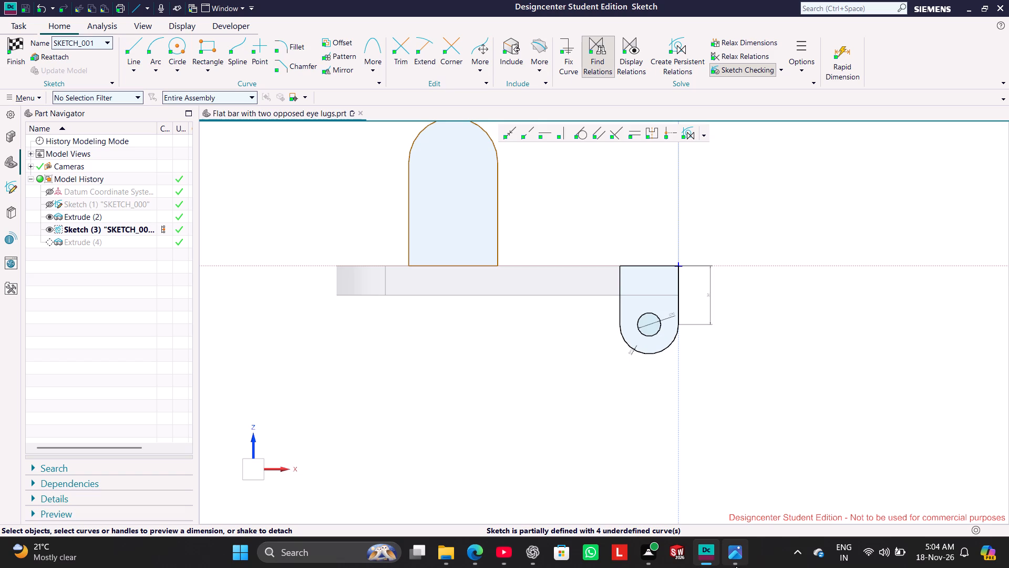
Check the upper lug's location in the drawing and shift its outline along the bar's top edge, away from the rounded end.
{"action": "left_click", "coordinate": [736, 558]}
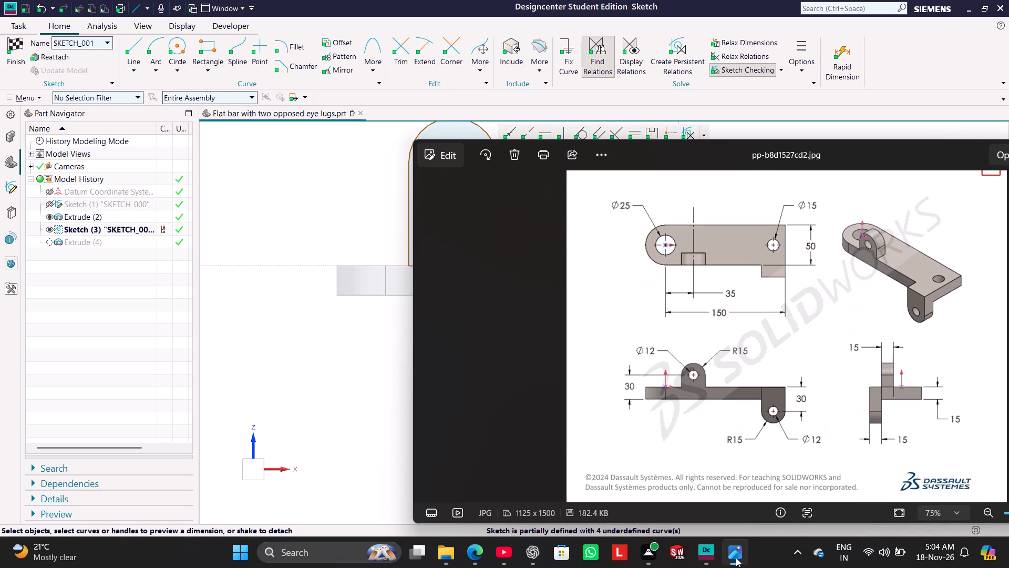
{"action": "left_click", "coordinate": [736, 557]}
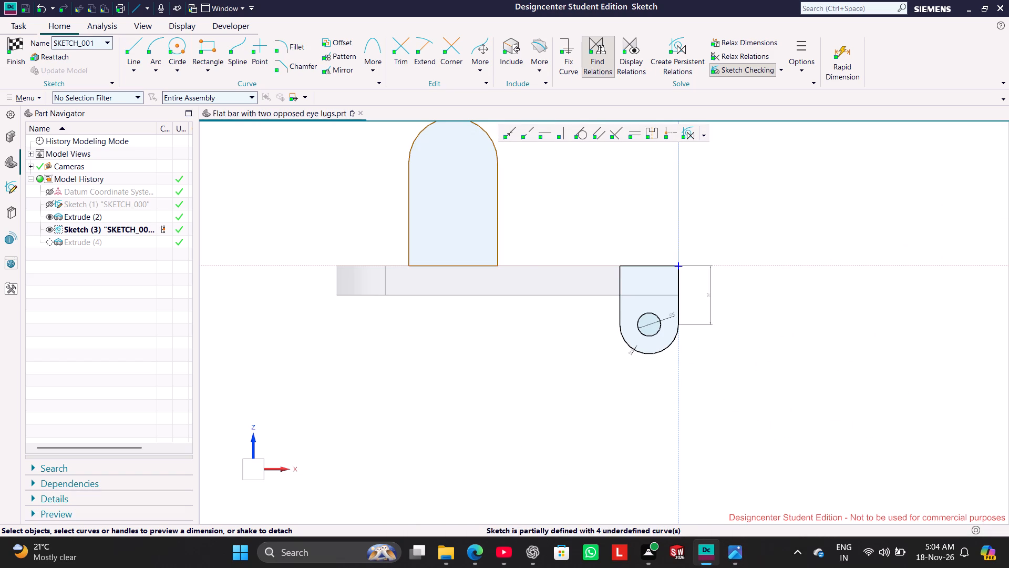
{"action": "left_click", "coordinate": [384, 282]}
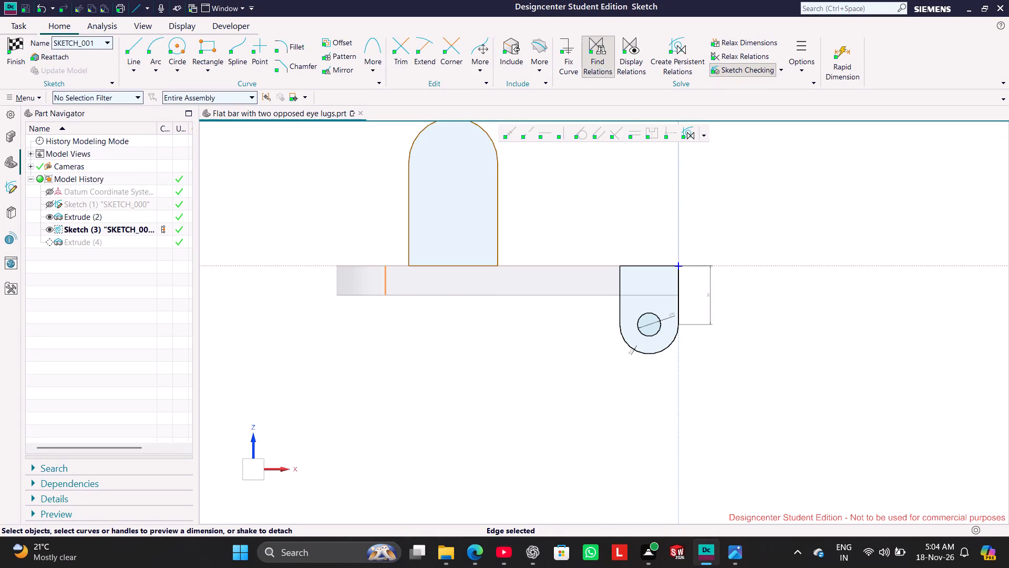
{"action": "left_click", "coordinate": [401, 351]}
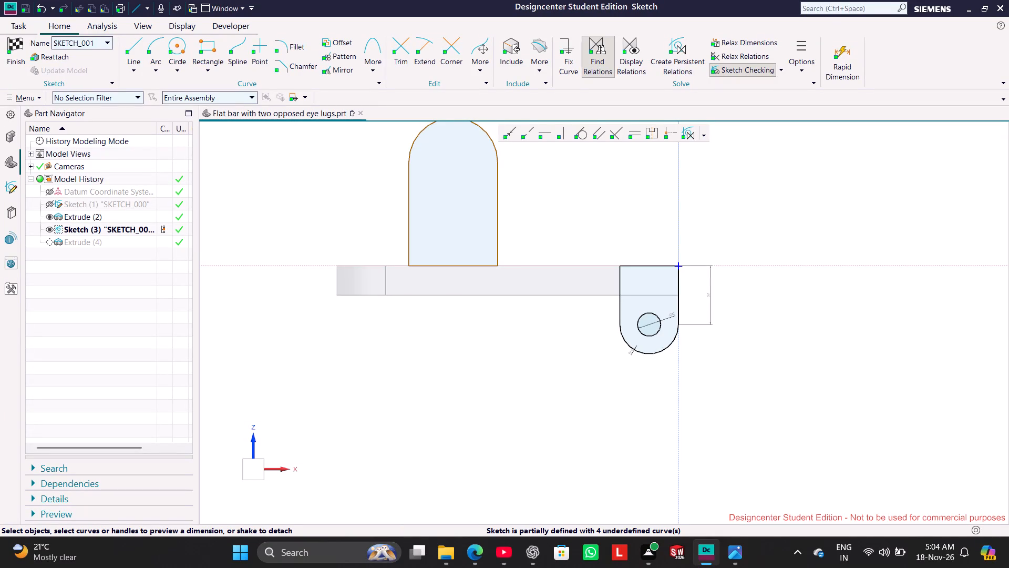
{"action": "left_click", "coordinate": [411, 201]}
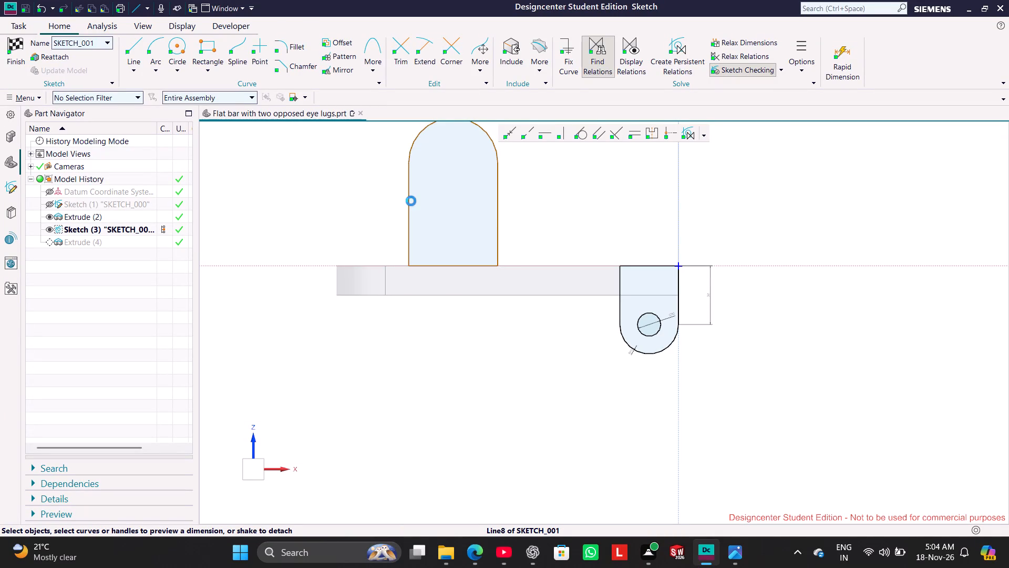
{"action": "left_click_drag", "start_coordinate": [402, 217], "coordinate": [371, 218]}
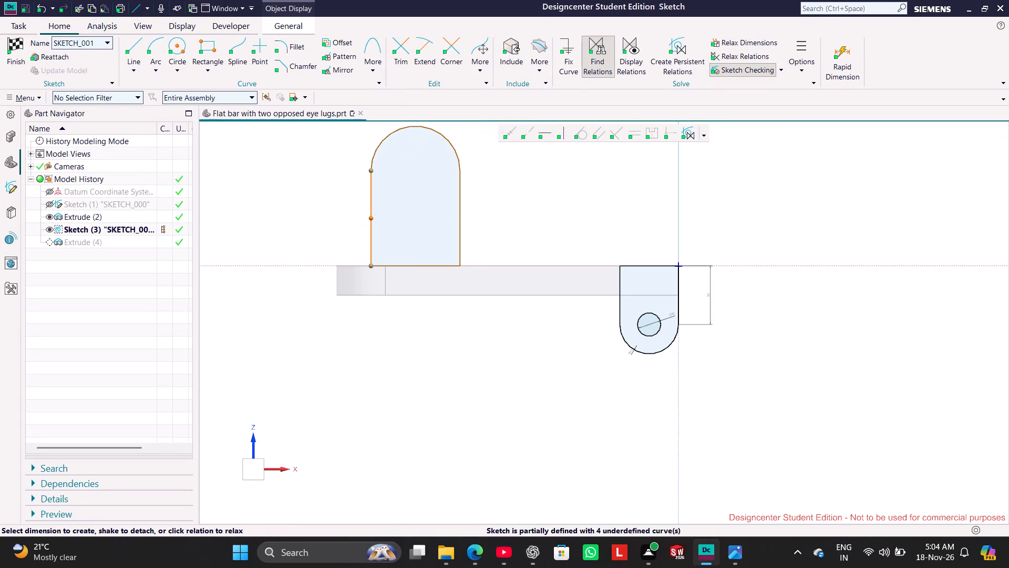
{"action": "left_click_drag", "start_coordinate": [461, 221], "coordinate": [496, 219]}
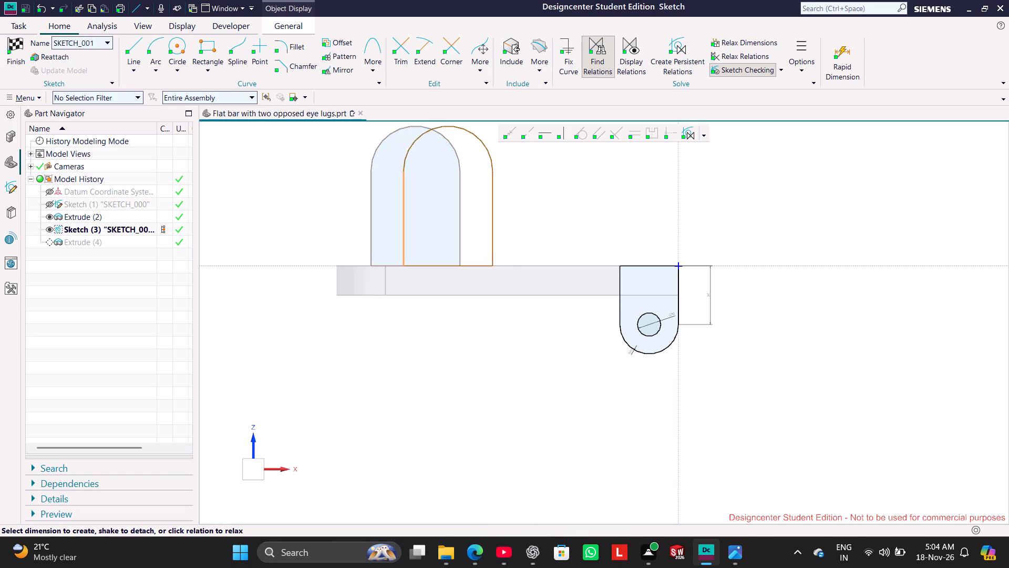
{"action": "left_click_drag", "start_coordinate": [496, 219], "coordinate": [513, 221]}
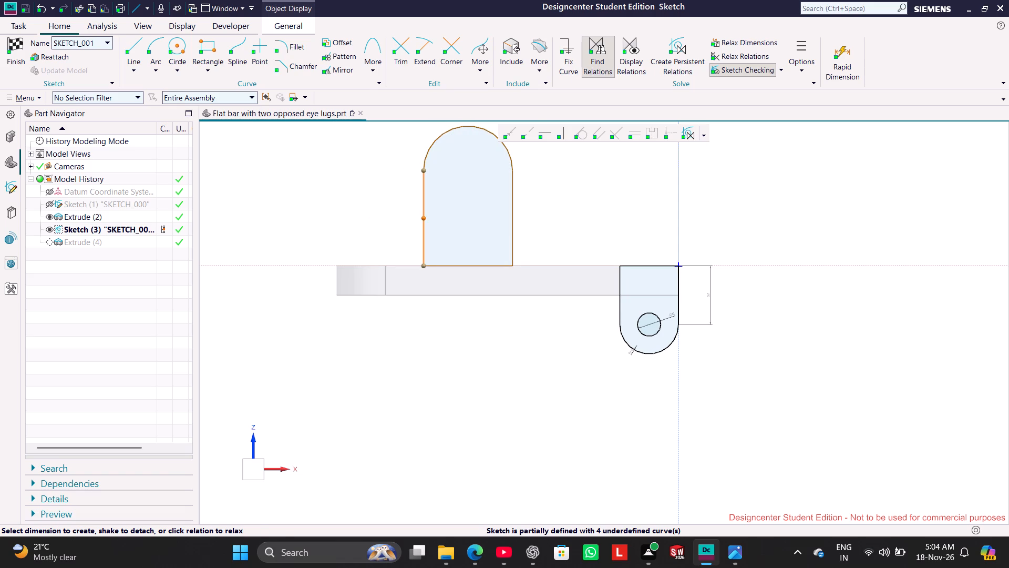
{"action": "left_click", "coordinate": [365, 208]}
Set the height of the upper lug's straight side to 15 mm and check it against the drawing.
{"action": "left_click", "coordinate": [426, 201]}
{"action": "double_click", "coordinate": [415, 212]}
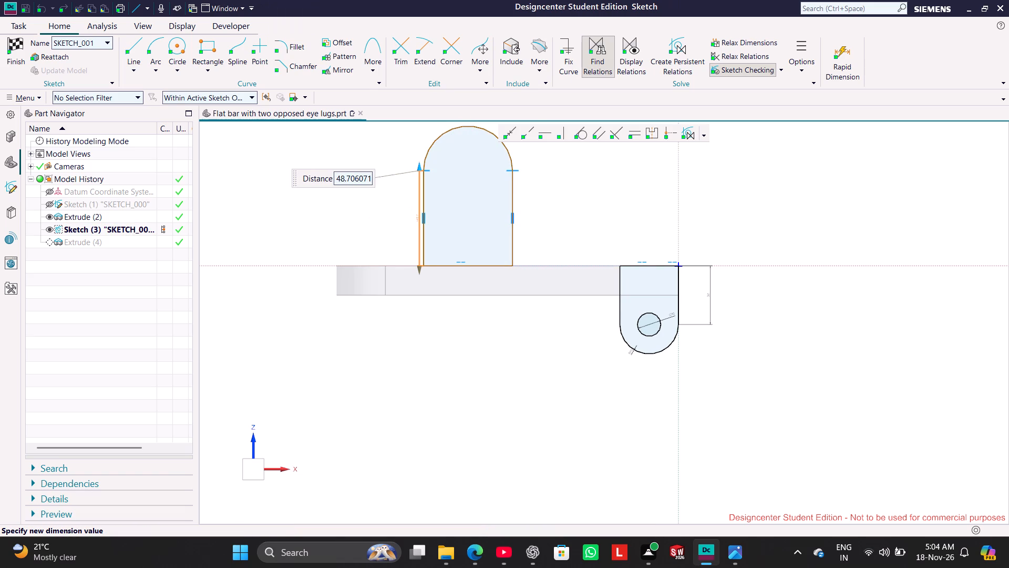
{"action": "double_click", "coordinate": [358, 183]}
{"action": "type", "text": "15"}
{"action": "key", "text": "Return"}
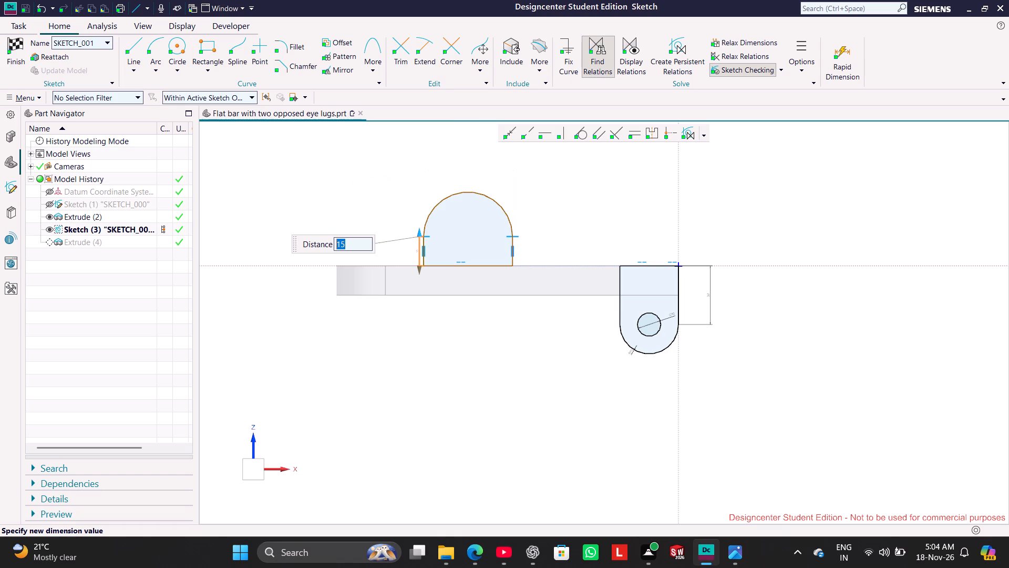
{"action": "left_click", "coordinate": [732, 551]}
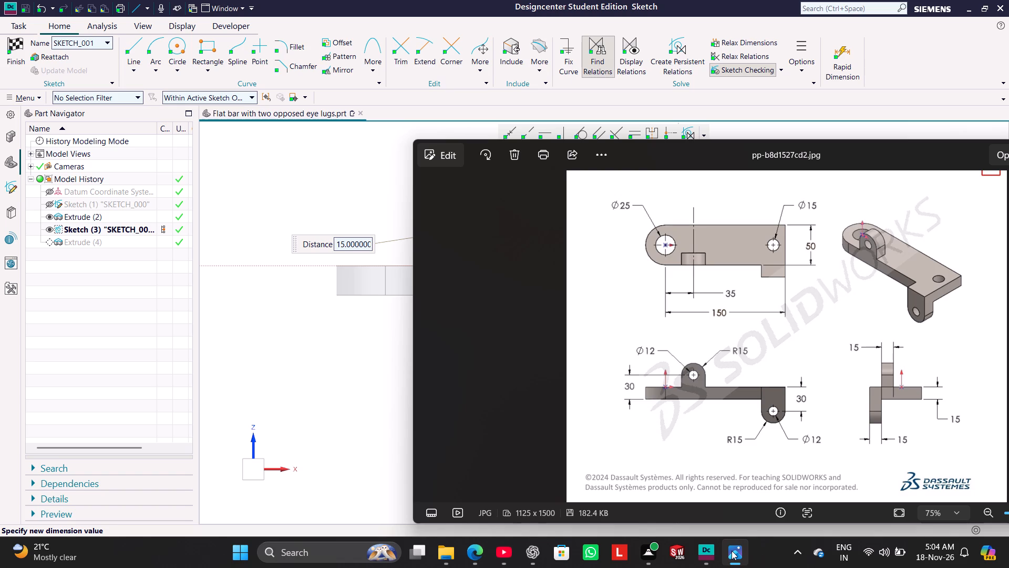
{"action": "left_click", "coordinate": [732, 551]}
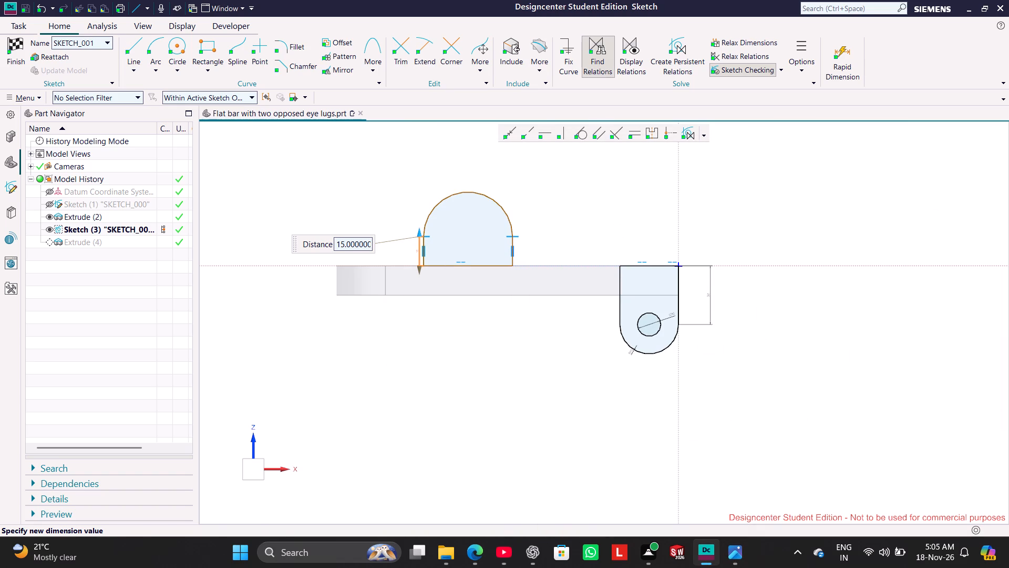
{"action": "left_click", "coordinate": [395, 367]}
Check the upper lug's radius in the drawing and set its arc radius to 15 mm.
{"action": "left_click", "coordinate": [732, 551]}
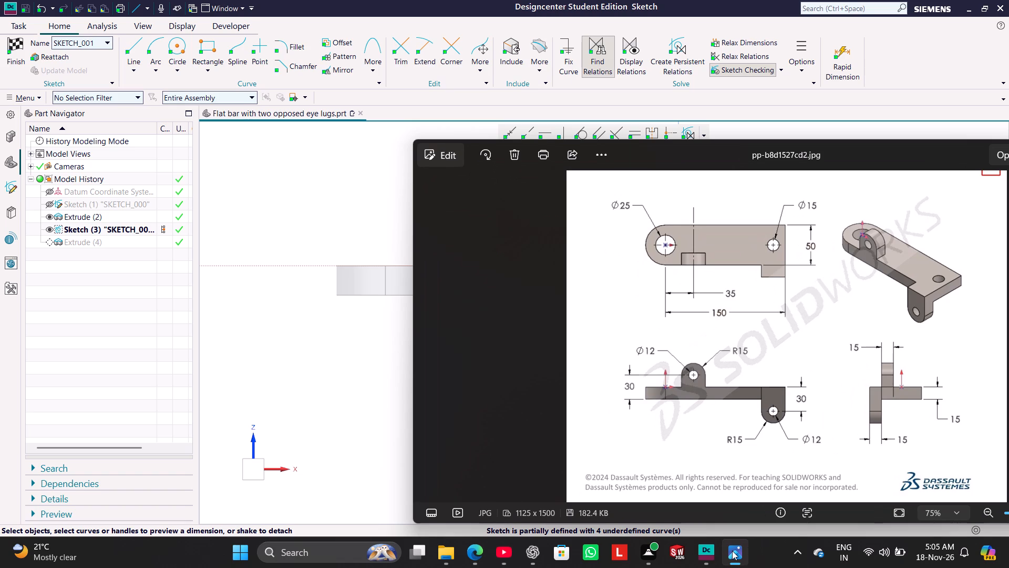
{"action": "left_click", "coordinate": [732, 551]}
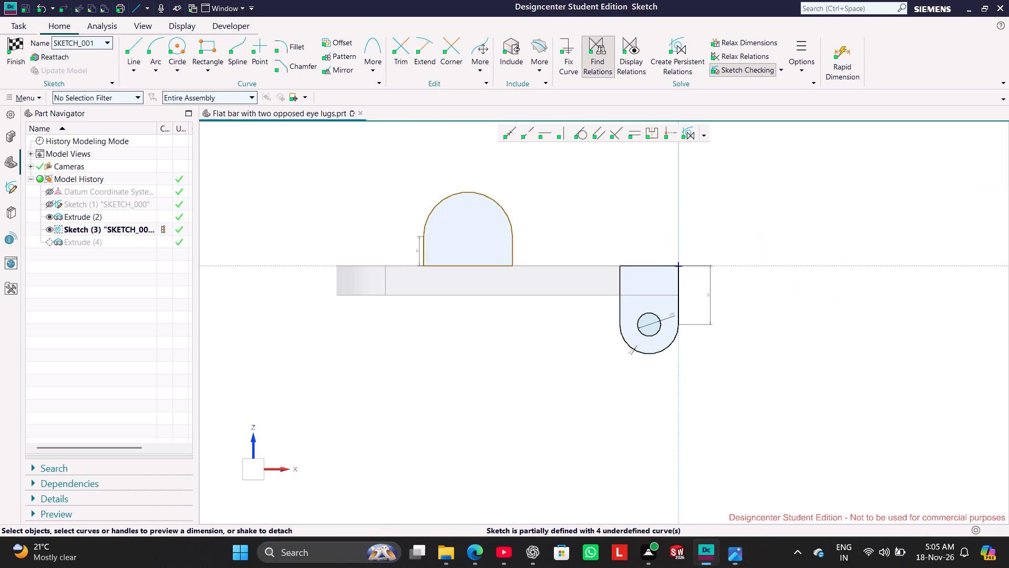
{"action": "left_click", "coordinate": [492, 201]}
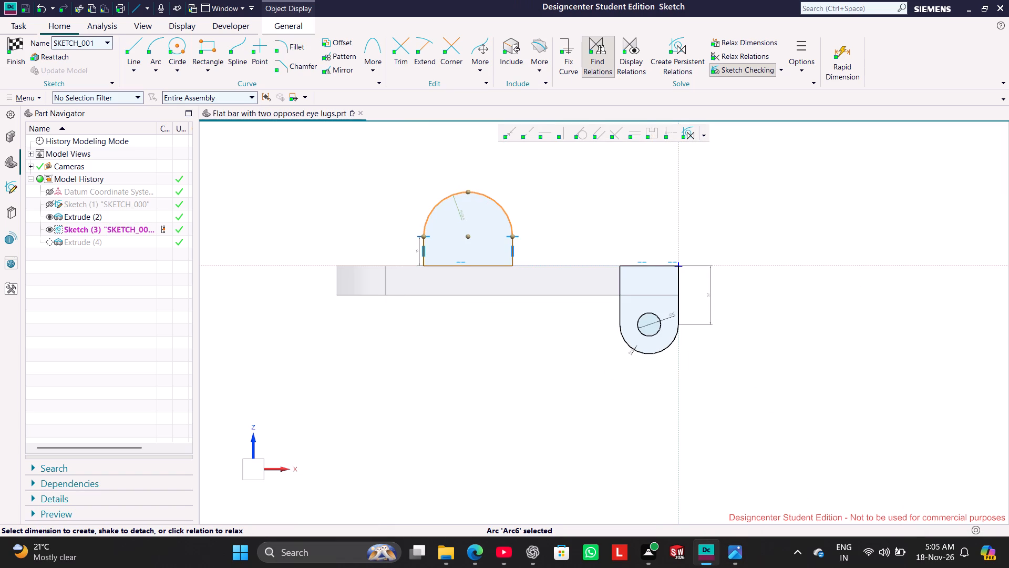
{"action": "left_click_drag", "start_coordinate": [461, 214], "coordinate": [527, 171]}
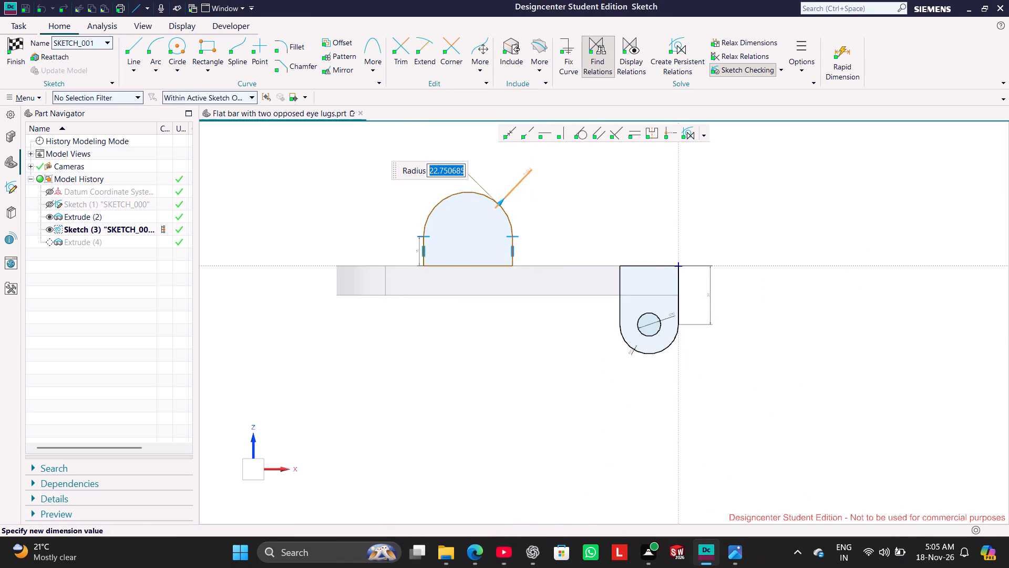
{"action": "type", "text": "15"}
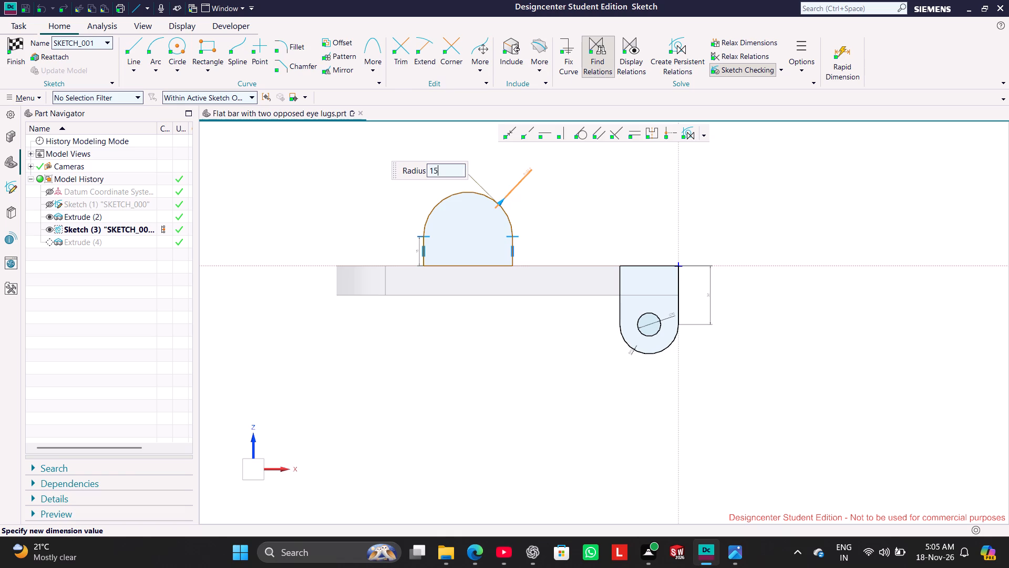
{"action": "key", "text": "Return"}
{"action": "left_click", "coordinate": [479, 381]}
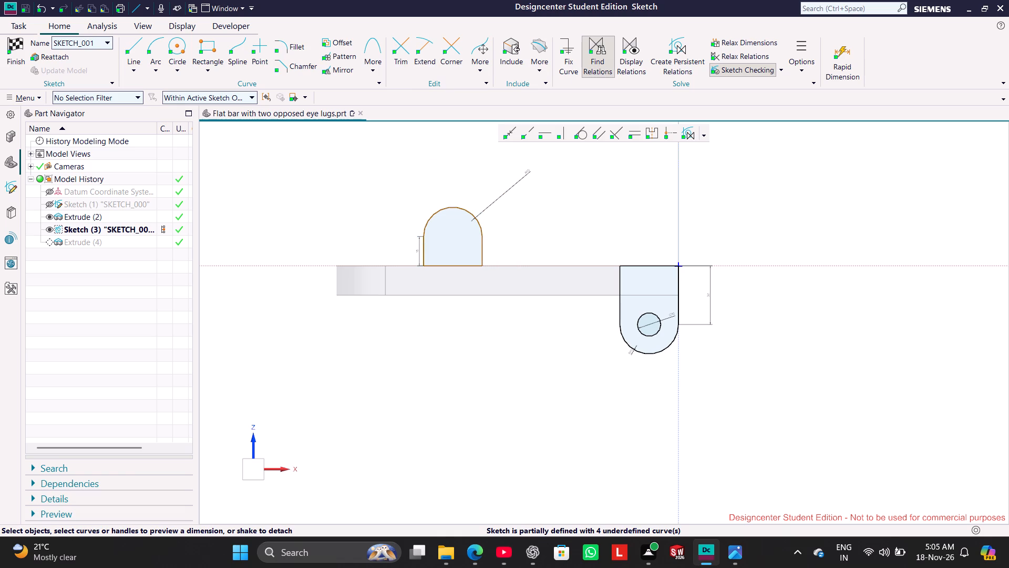
Dimension the vertical distance from the bar's bottom edge to the end of the upper lug's arc, placing it beyond the rounded end.
{"action": "left_click", "coordinate": [459, 295]}
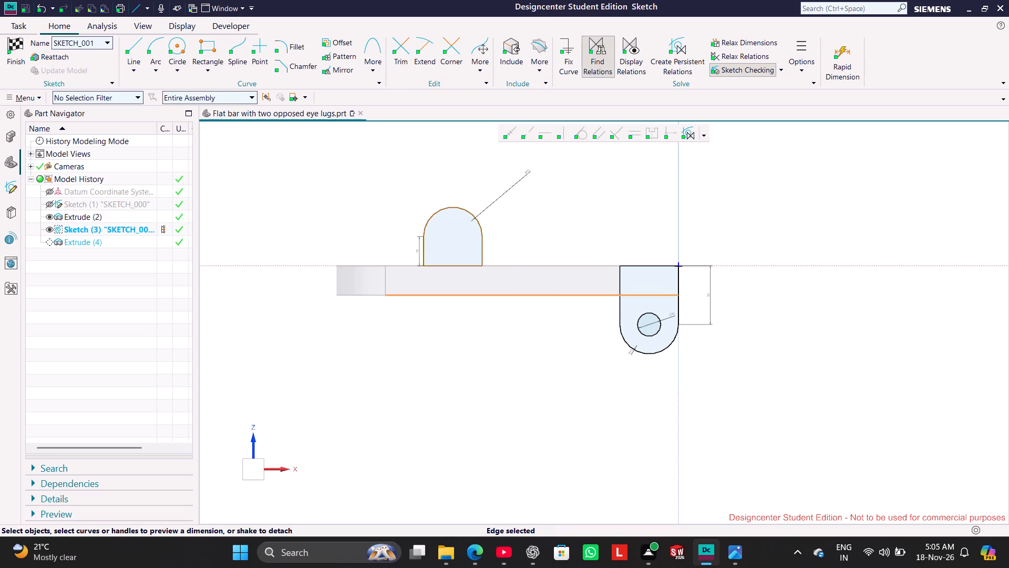
{"action": "left_click", "coordinate": [480, 237]}
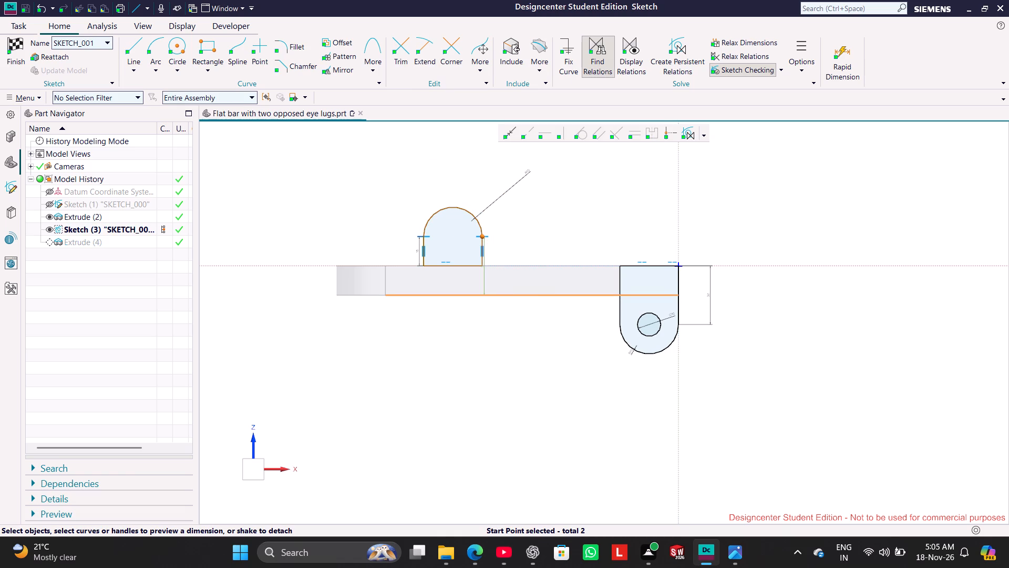
{"action": "left_click_drag", "start_coordinate": [484, 273], "coordinate": [366, 272]}
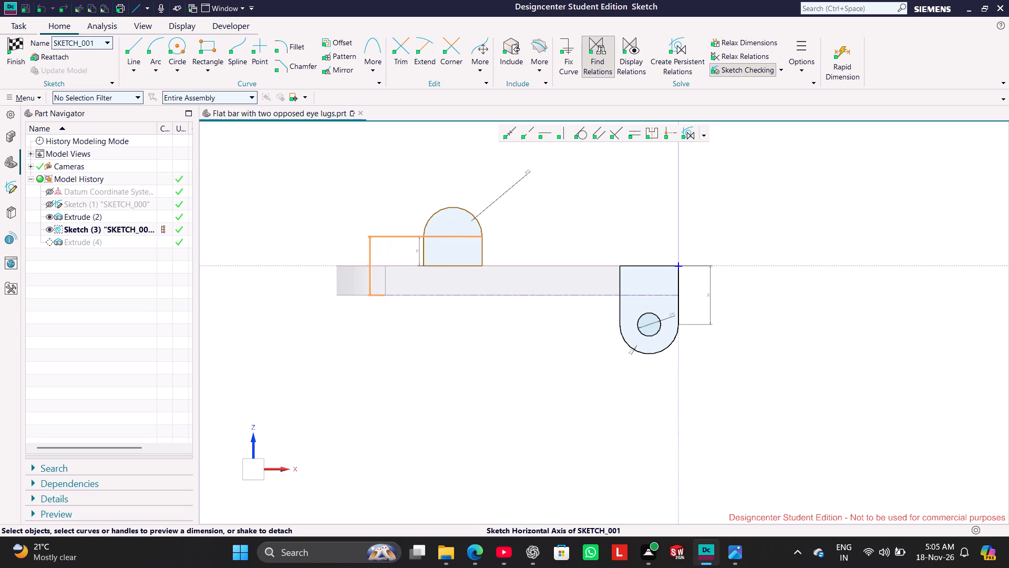
{"action": "left_click_drag", "start_coordinate": [366, 272], "coordinate": [307, 272]}
{"action": "left_click", "coordinate": [322, 343]}
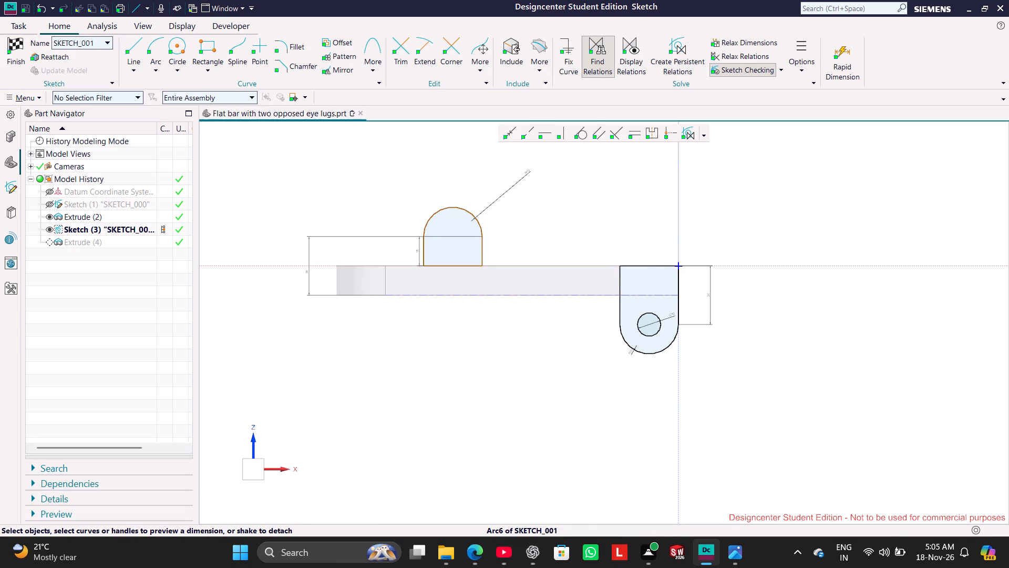
Delete the 15 mm dimension on the upper lug's straight side and move the remaining height and radius dimensions closer to the outline.
{"action": "scroll", "coordinate": [425, 236], "scroll_direction": "up", "scroll_amount": 4}
{"action": "right_click", "coordinate": [410, 265]}
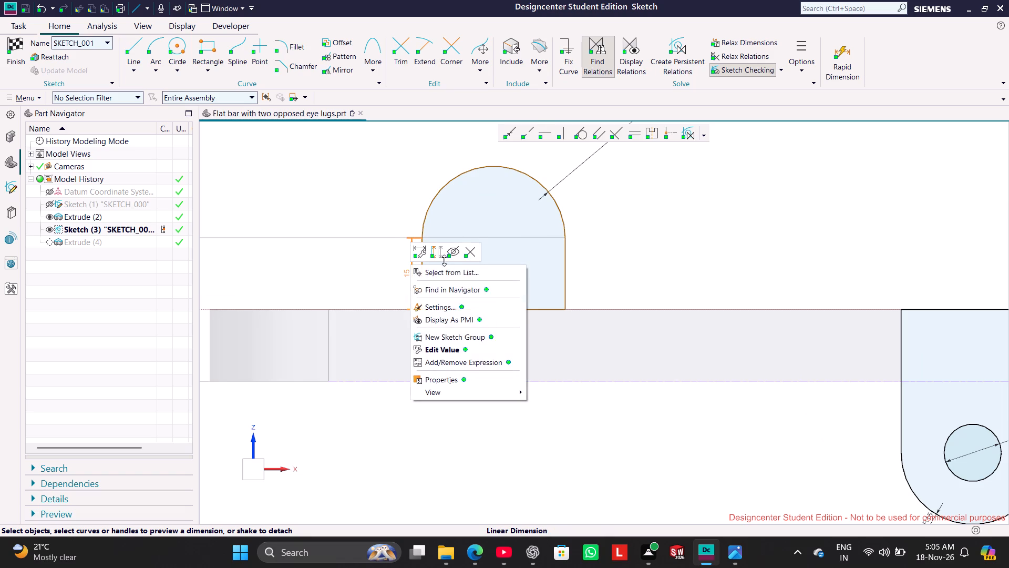
{"action": "left_click", "coordinate": [470, 248]}
{"action": "scroll", "coordinate": [402, 272], "scroll_direction": "down", "scroll_amount": 4}
{"action": "left_click_drag", "start_coordinate": [293, 288], "coordinate": [321, 288]}
{"action": "left_click_drag", "start_coordinate": [293, 292], "coordinate": [361, 290]}
{"action": "scroll", "coordinate": [462, 203], "scroll_direction": "up", "scroll_amount": 1}
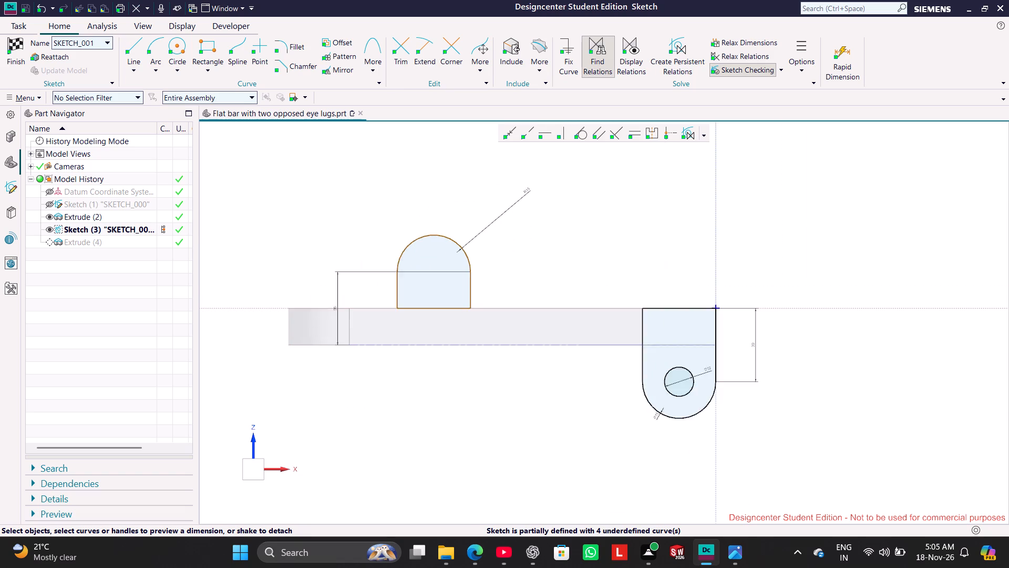
{"action": "scroll", "coordinate": [462, 203], "scroll_direction": "up", "scroll_amount": 1}
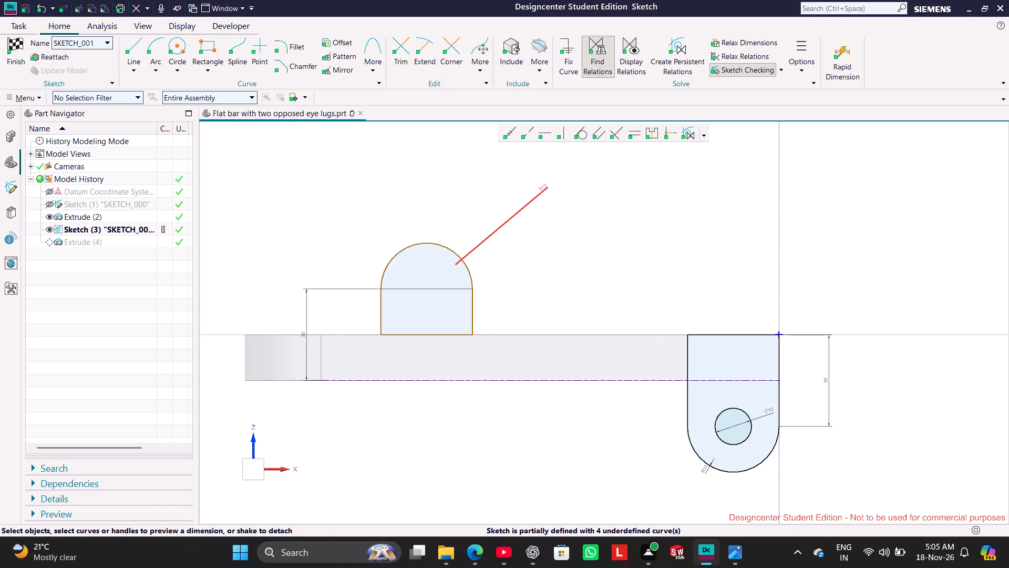
{"action": "left_click_drag", "start_coordinate": [543, 188], "coordinate": [504, 224]}
{"action": "left_click", "coordinate": [525, 272]}
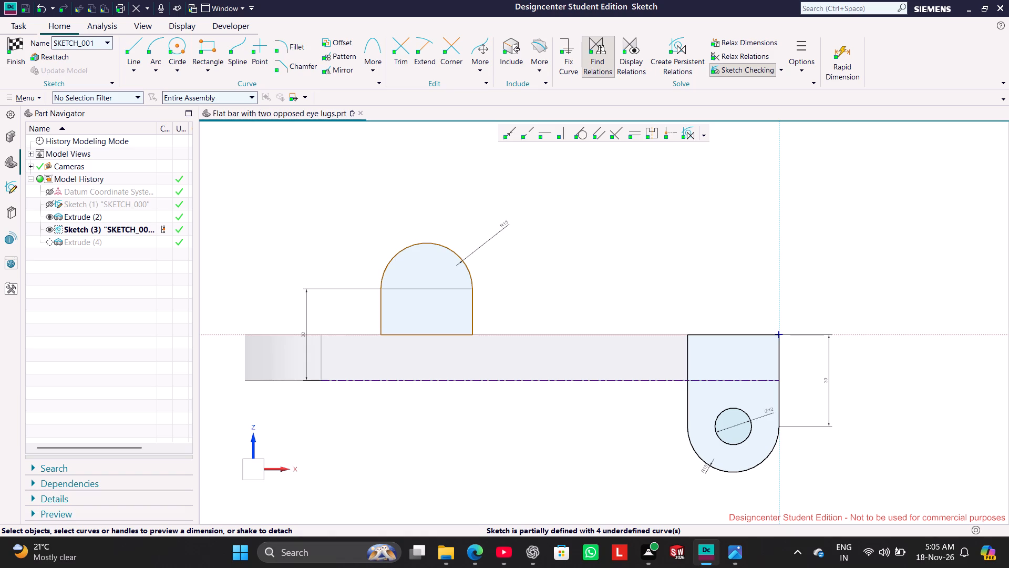
Include the bar's vertical edge where the rounded end meets the straight side as reference geometry in the sketch.
{"action": "left_click", "coordinate": [506, 53]}
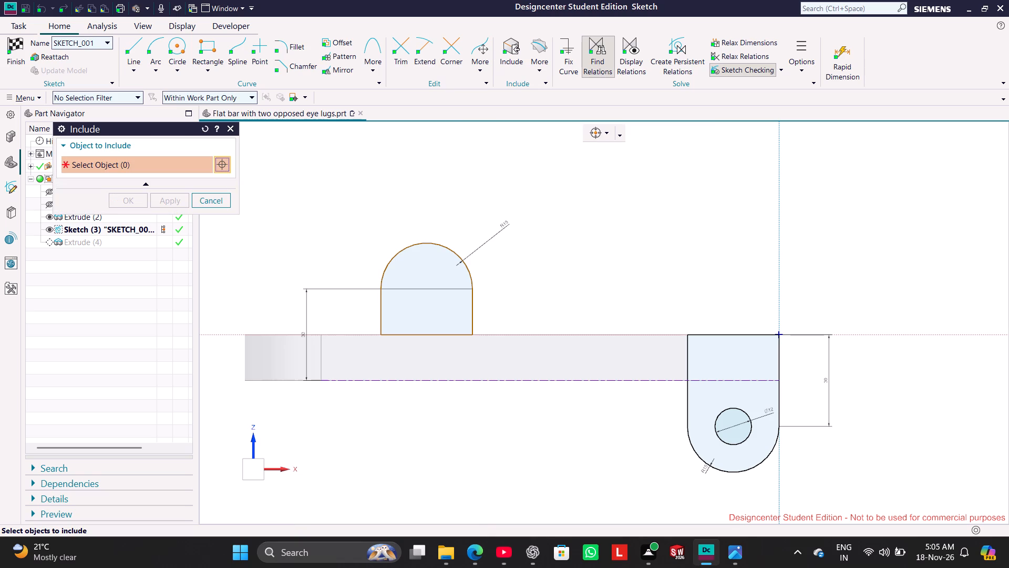
{"action": "left_click", "coordinate": [320, 350]}
{"action": "left_click", "coordinate": [176, 205]}
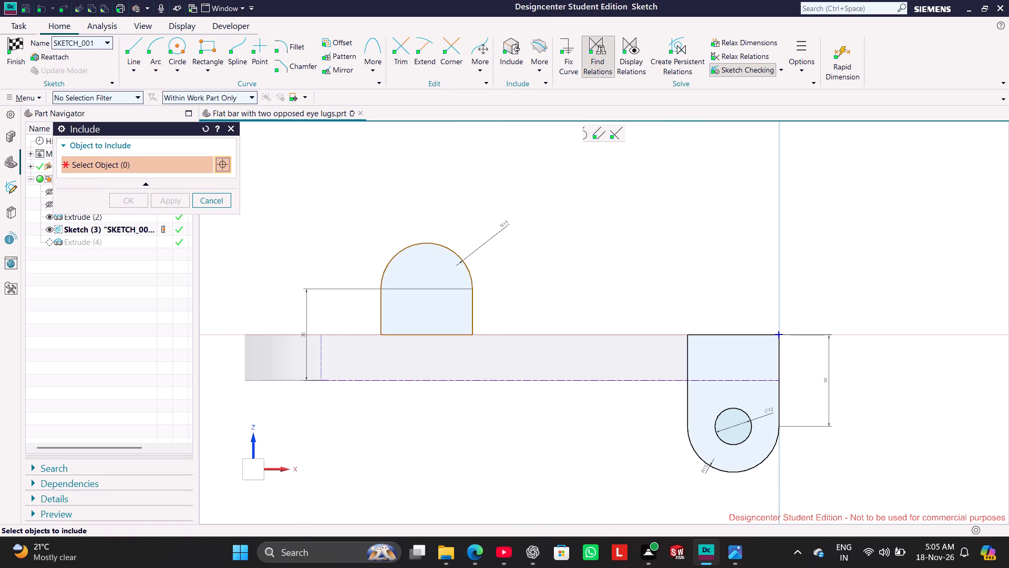
{"action": "left_click", "coordinate": [321, 370]}
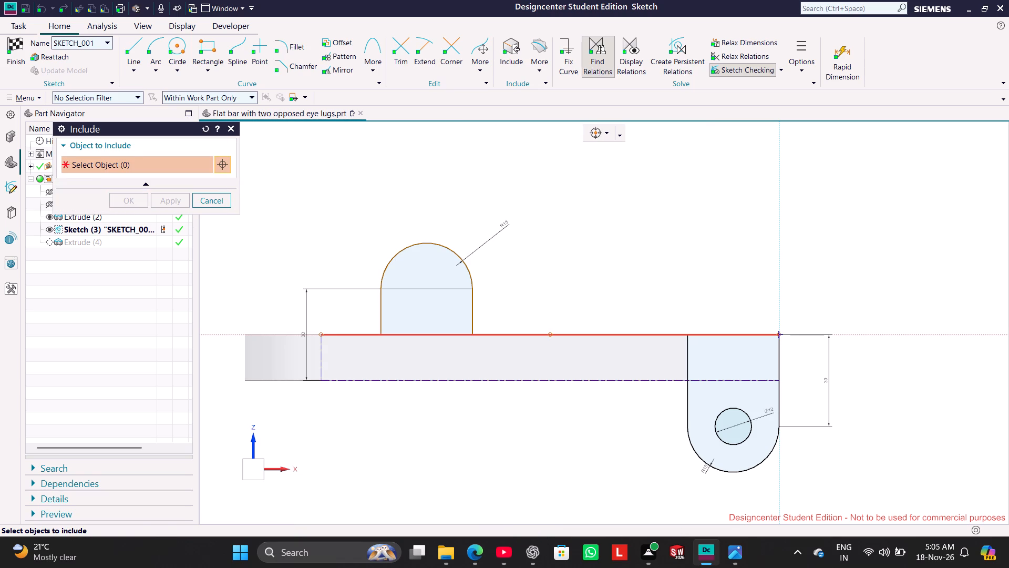
{"action": "left_click", "coordinate": [538, 282]}
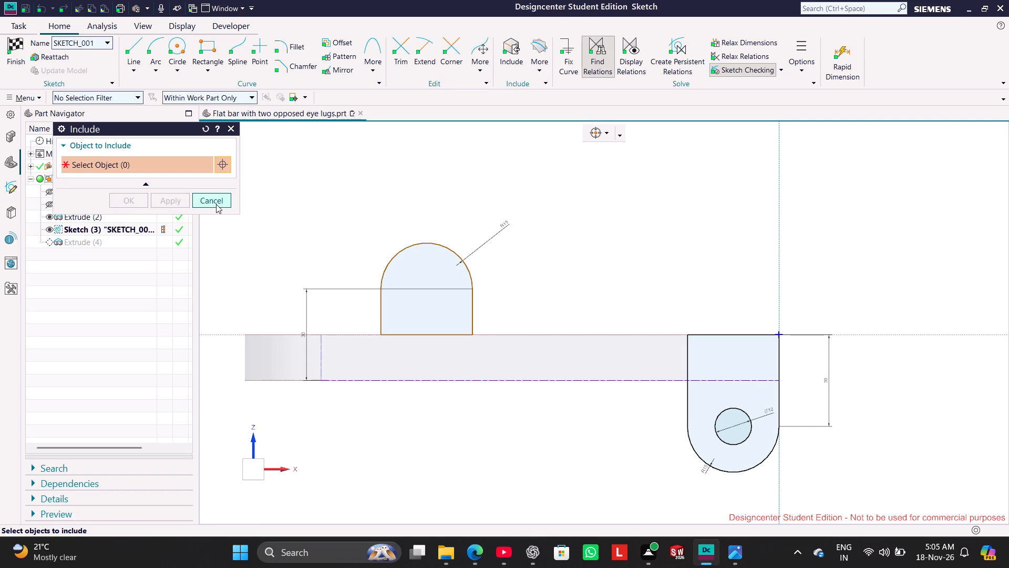
{"action": "left_click", "coordinate": [216, 204]}
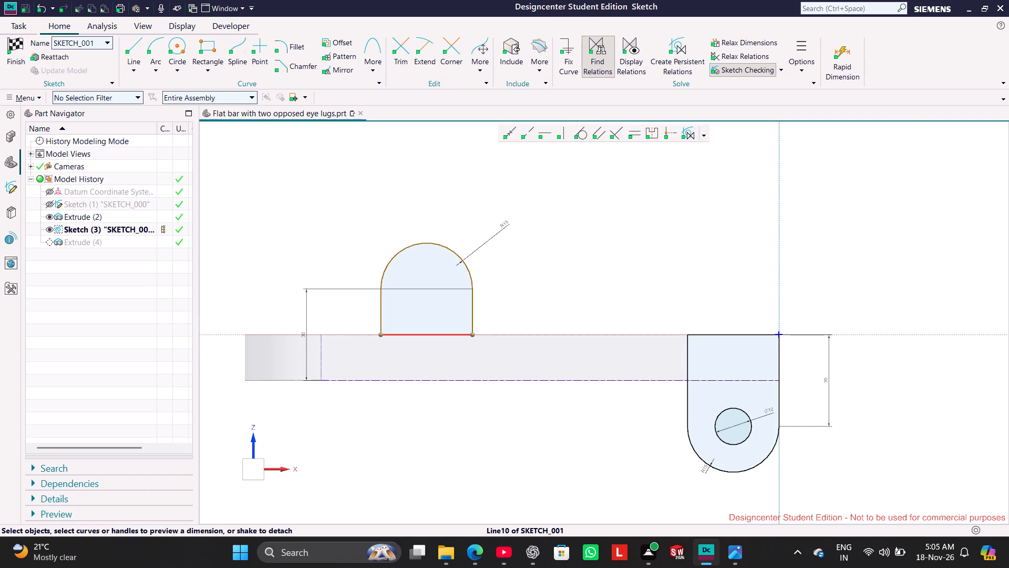
Check the lug position in the drawing, dimension the upper arc centre 35 mm horizontally from the included edge, and finish the sketch.
{"action": "left_click", "coordinate": [732, 553]}
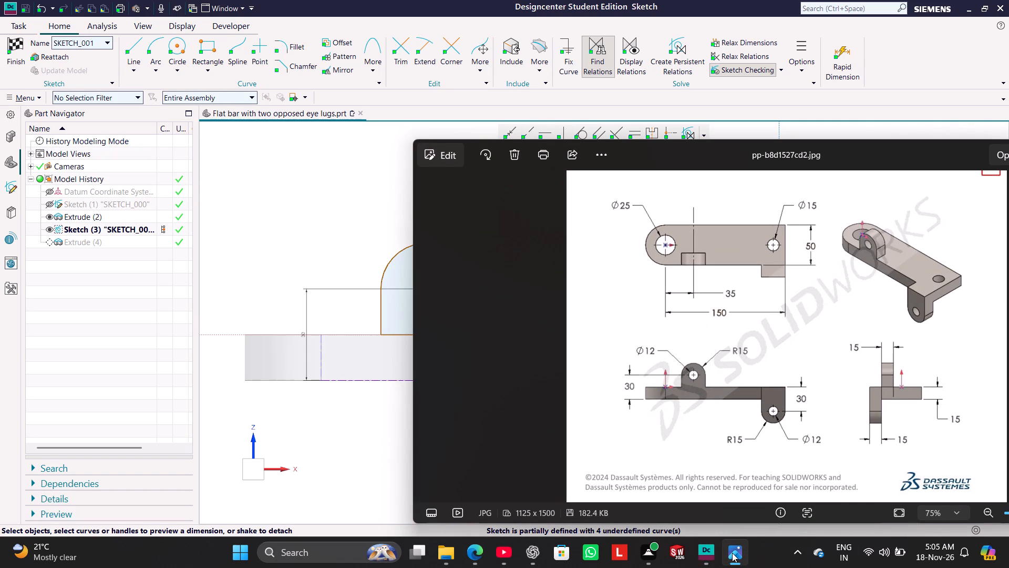
{"action": "left_click", "coordinate": [732, 553]}
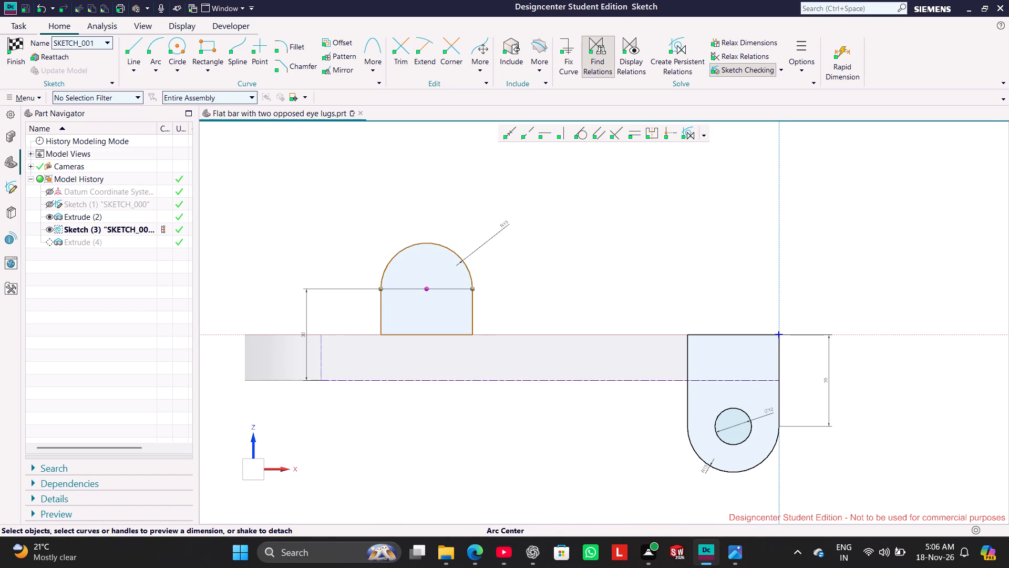
{"action": "left_click", "coordinate": [426, 289]}
{"action": "left_click", "coordinate": [322, 352]}
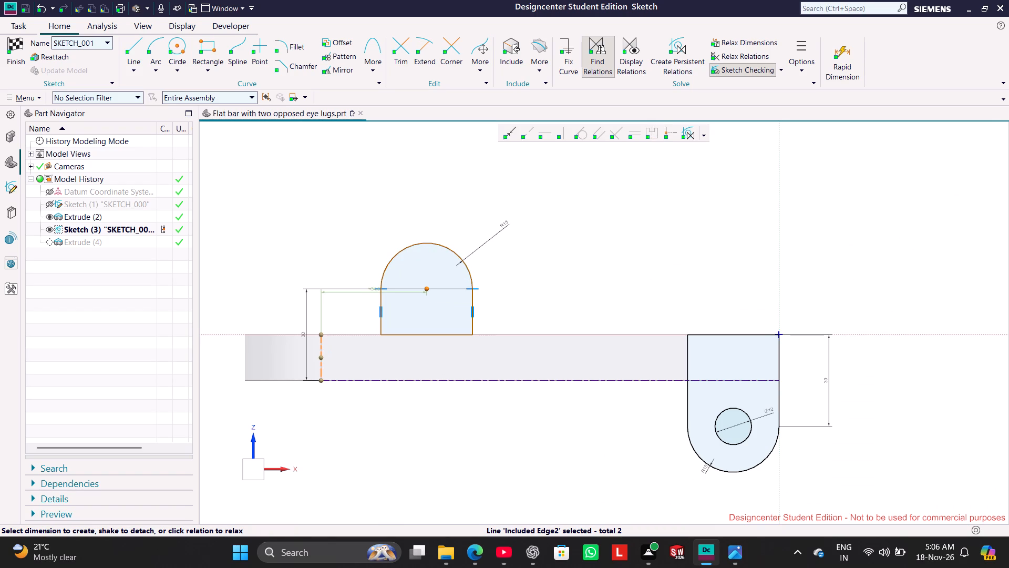
{"action": "left_click_drag", "start_coordinate": [356, 293], "coordinate": [366, 354]}
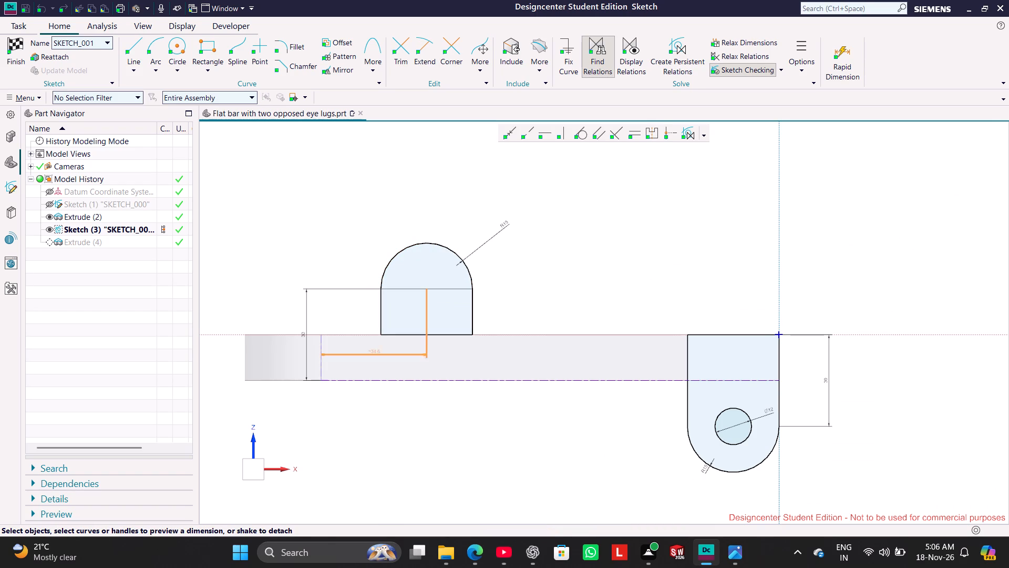
{"action": "left_click_drag", "start_coordinate": [366, 354], "coordinate": [367, 429]}
{"action": "double_click", "coordinate": [379, 430]}
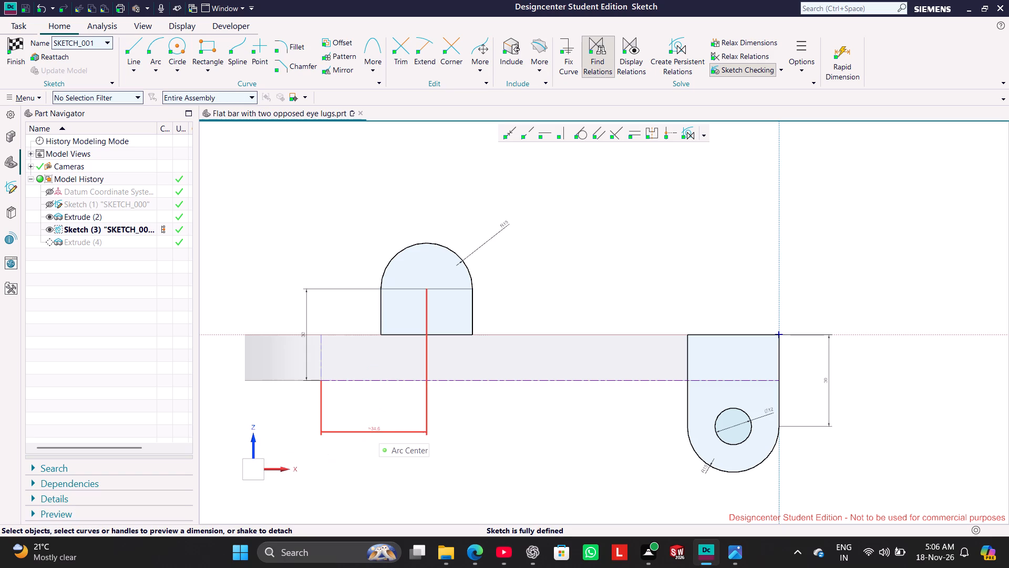
{"action": "double_click", "coordinate": [379, 429]}
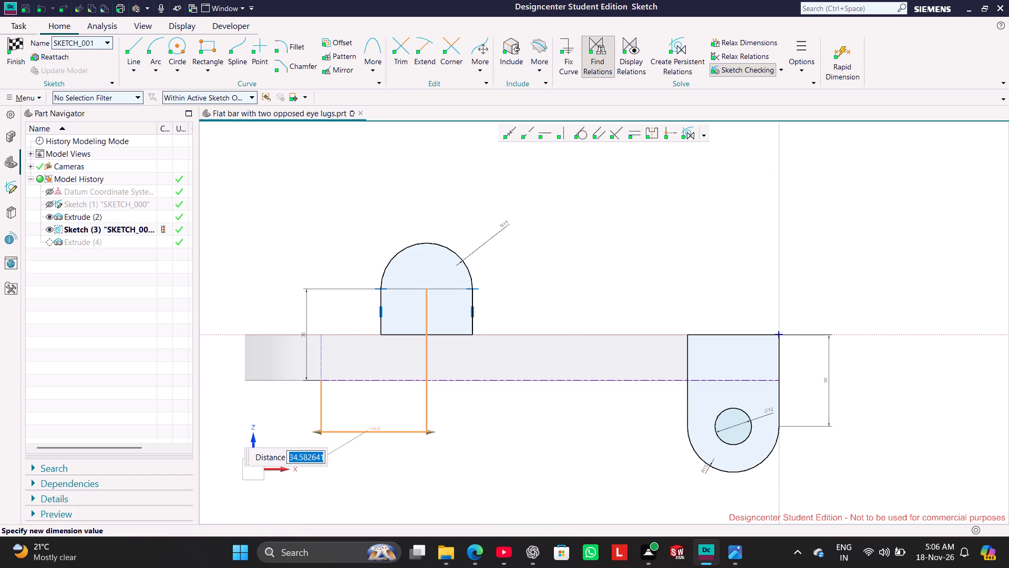
{"action": "type", "text": "35"}
{"action": "key", "text": "Return"}
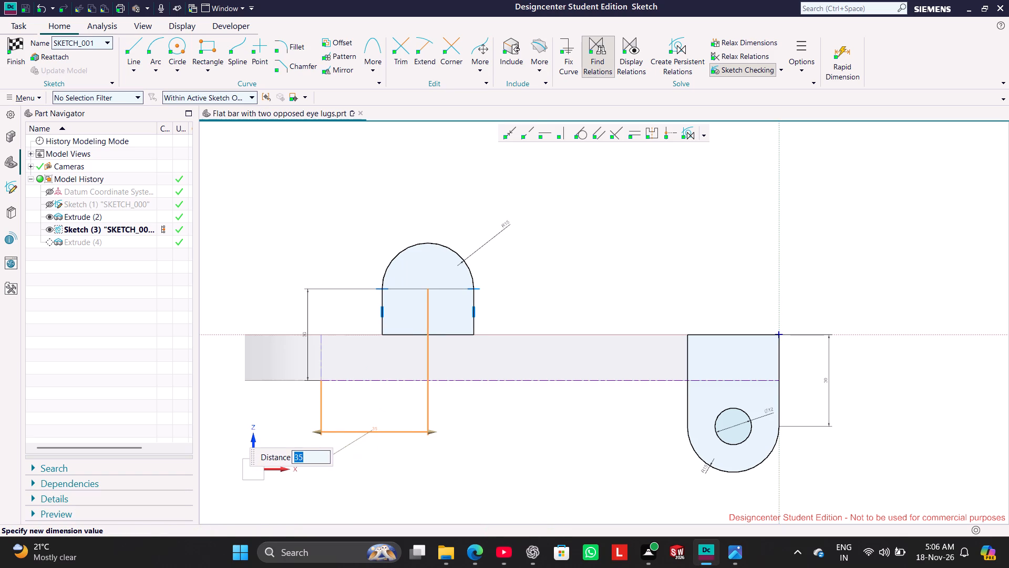
{"action": "left_click", "coordinate": [487, 439]}
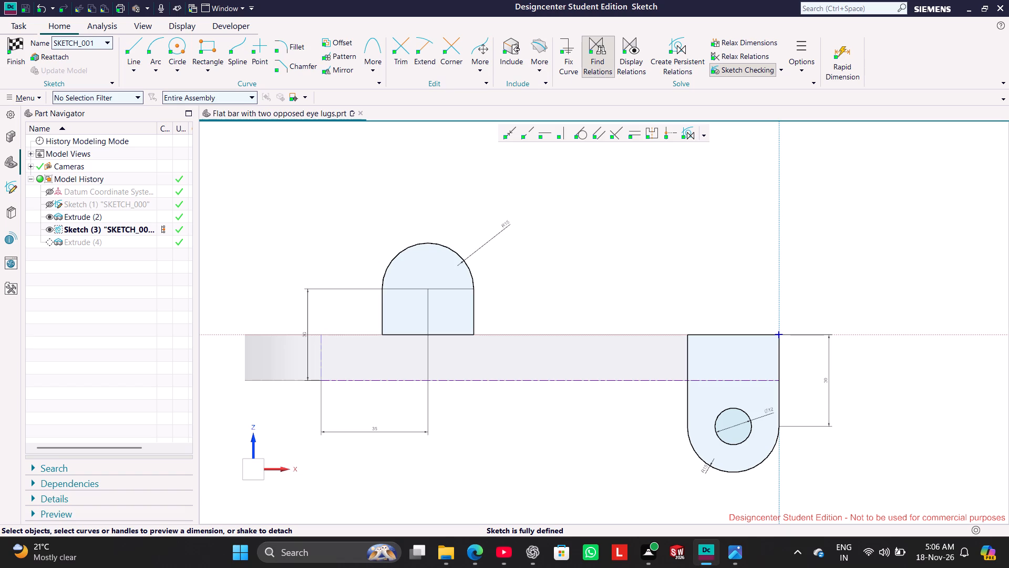
{"action": "left_click", "coordinate": [15, 54]}
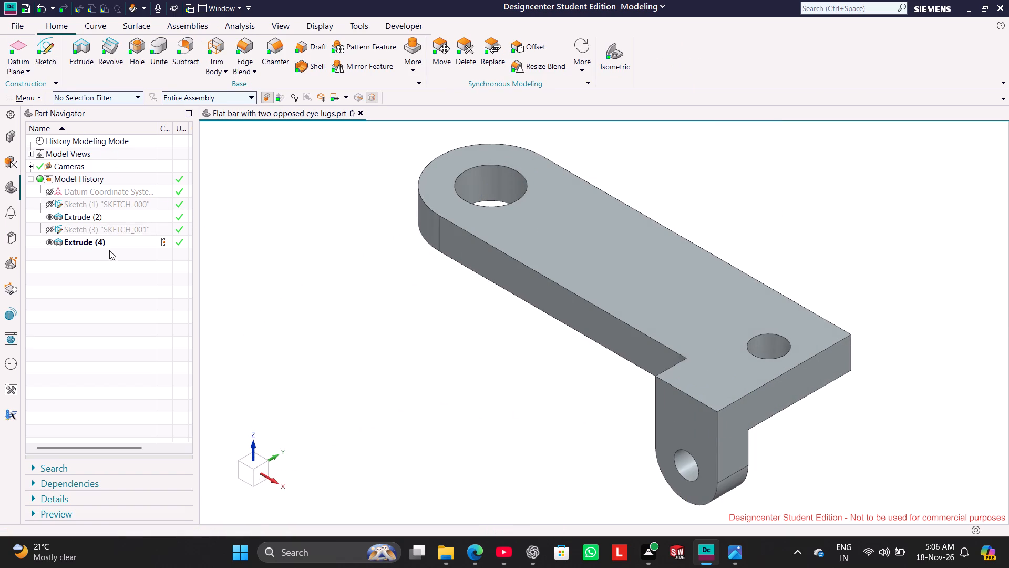
Reopen the lower lug's extrusion, Extrude (4), for editing and add the upper lug outline to its section.
{"action": "right_click", "coordinate": [99, 243]}
{"action": "left_click", "coordinate": [127, 227]}
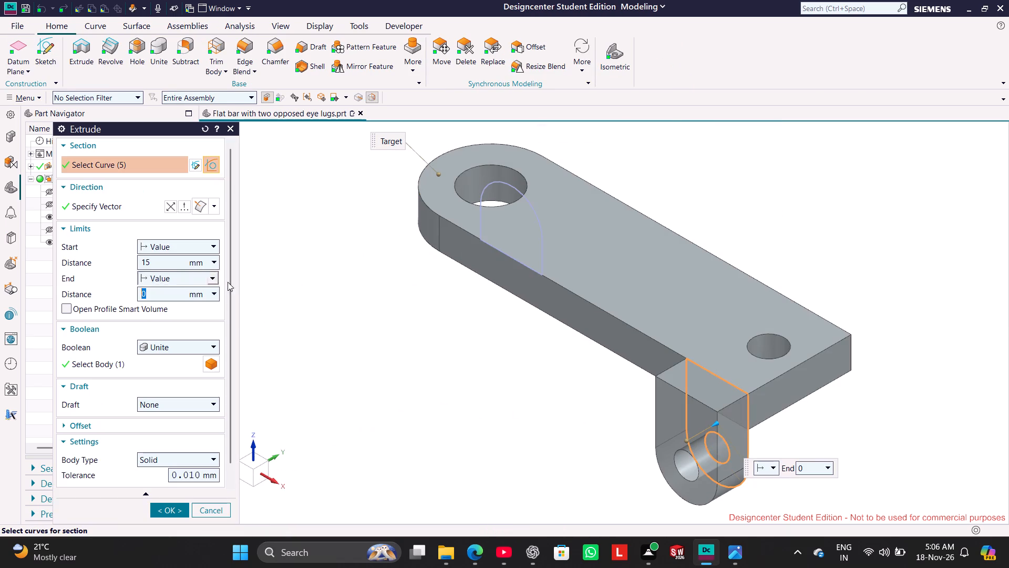
{"action": "left_click", "coordinate": [517, 189]}
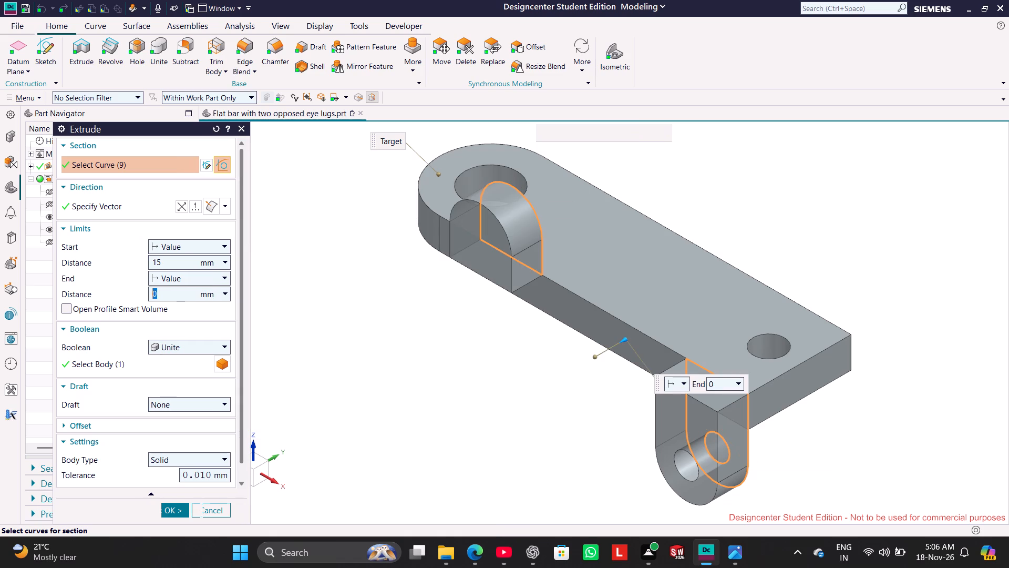
{"action": "middle_click_drag", "start_coordinate": [428, 319], "coordinate": [391, 315]}
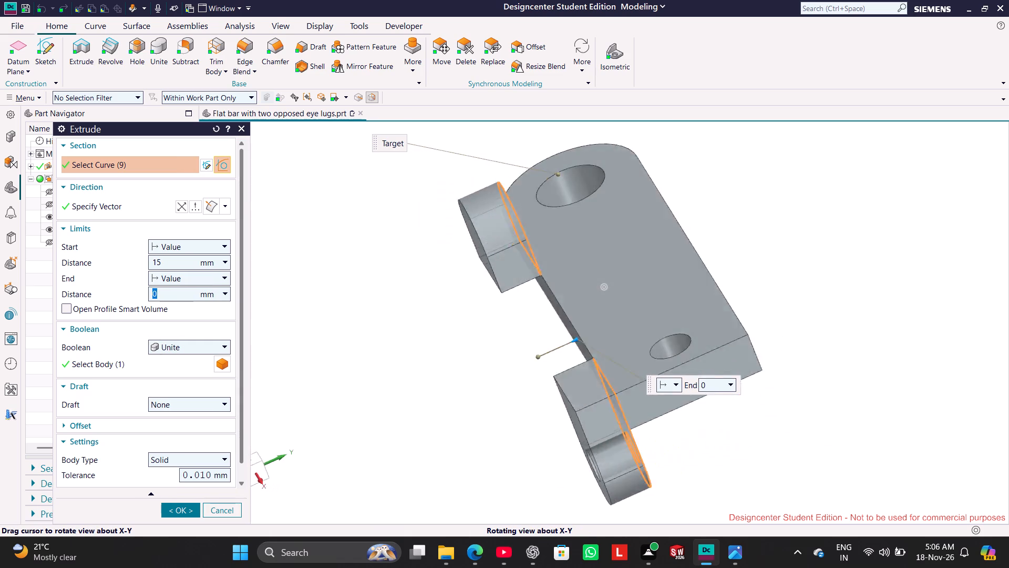
{"action": "middle_click_drag", "start_coordinate": [391, 315], "coordinate": [404, 311]}
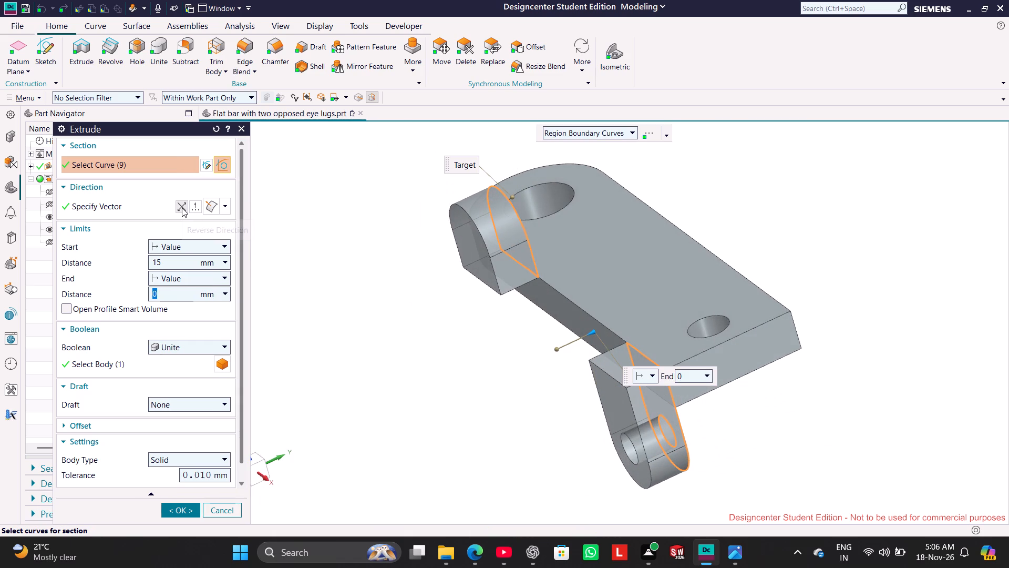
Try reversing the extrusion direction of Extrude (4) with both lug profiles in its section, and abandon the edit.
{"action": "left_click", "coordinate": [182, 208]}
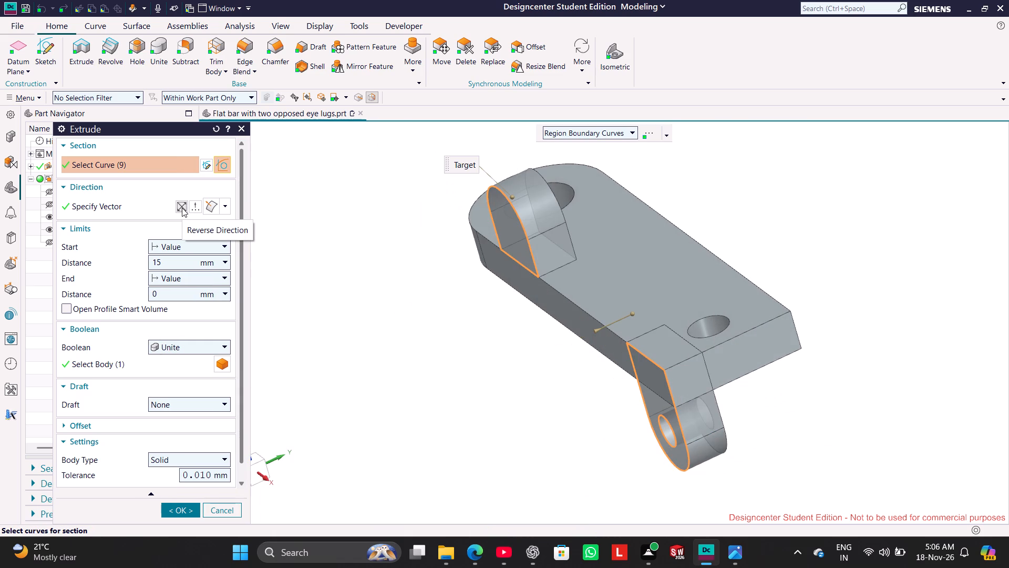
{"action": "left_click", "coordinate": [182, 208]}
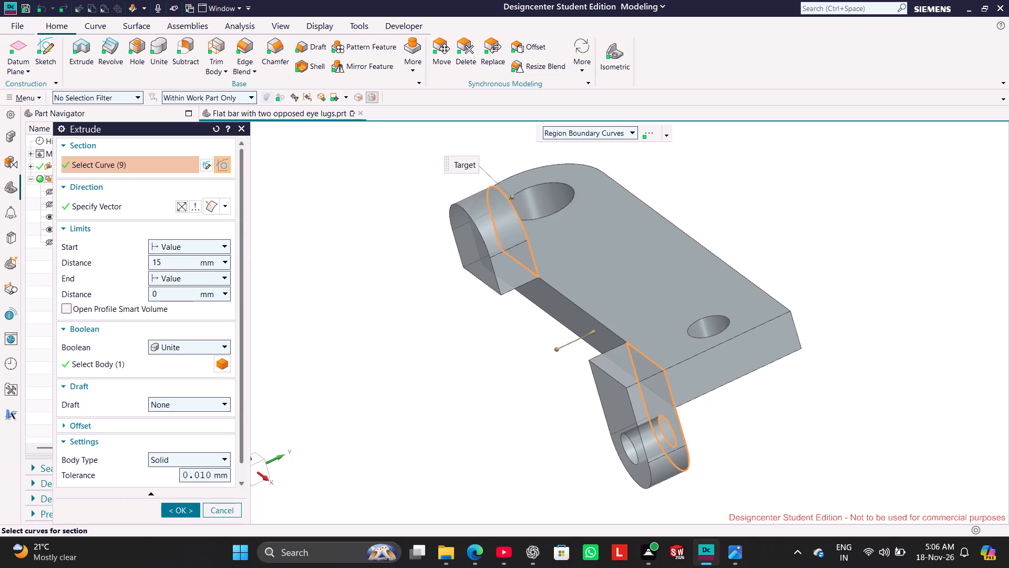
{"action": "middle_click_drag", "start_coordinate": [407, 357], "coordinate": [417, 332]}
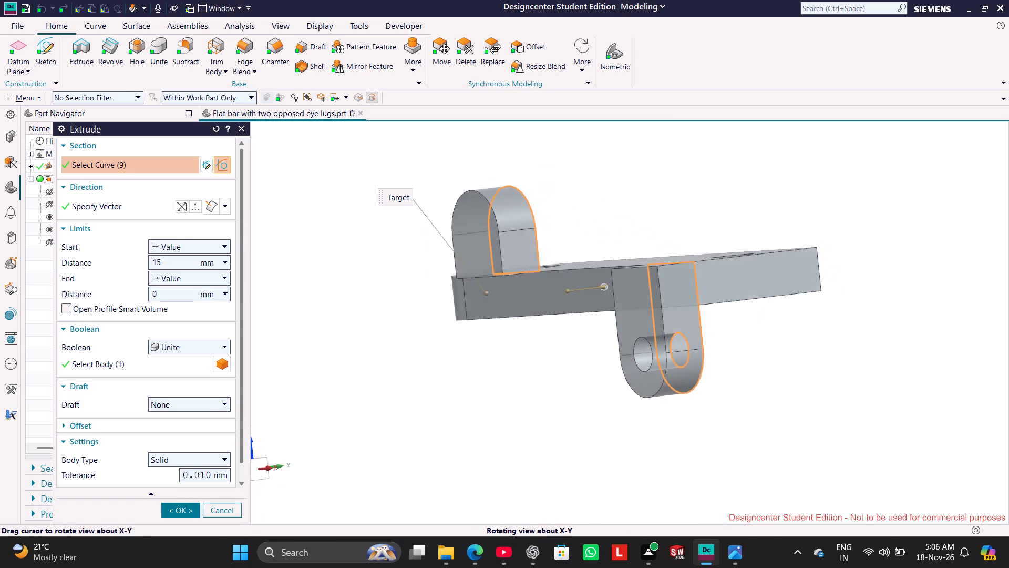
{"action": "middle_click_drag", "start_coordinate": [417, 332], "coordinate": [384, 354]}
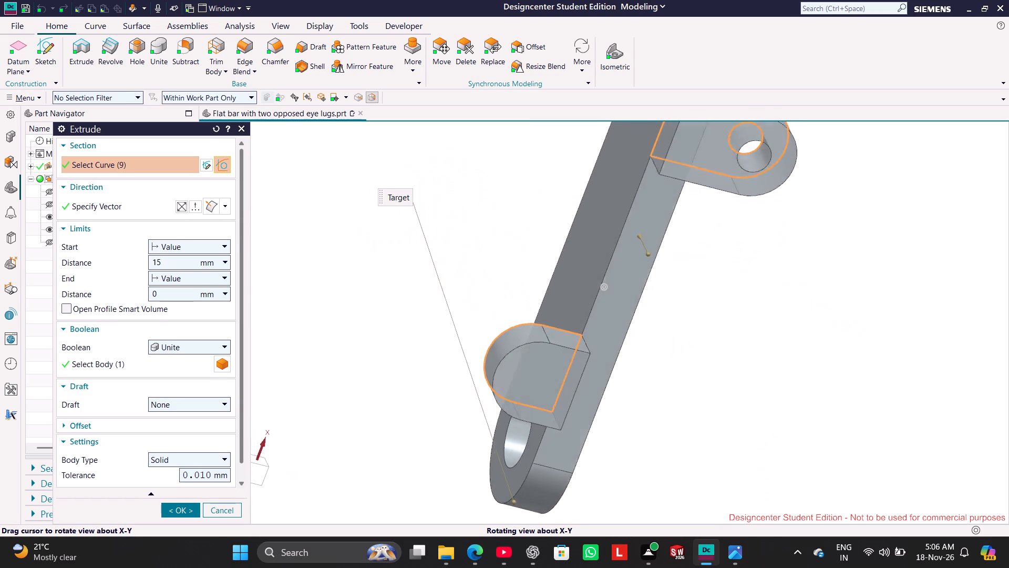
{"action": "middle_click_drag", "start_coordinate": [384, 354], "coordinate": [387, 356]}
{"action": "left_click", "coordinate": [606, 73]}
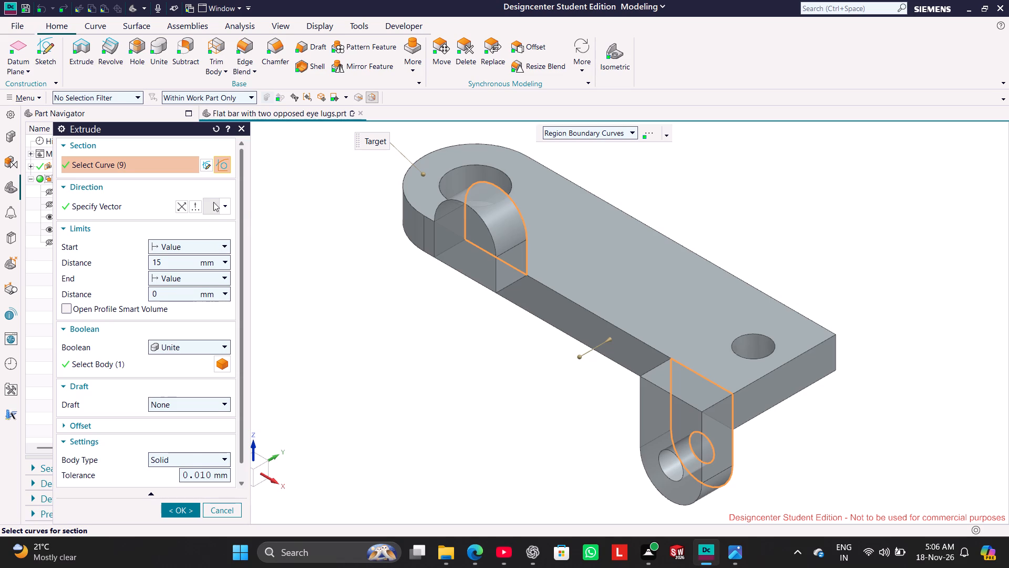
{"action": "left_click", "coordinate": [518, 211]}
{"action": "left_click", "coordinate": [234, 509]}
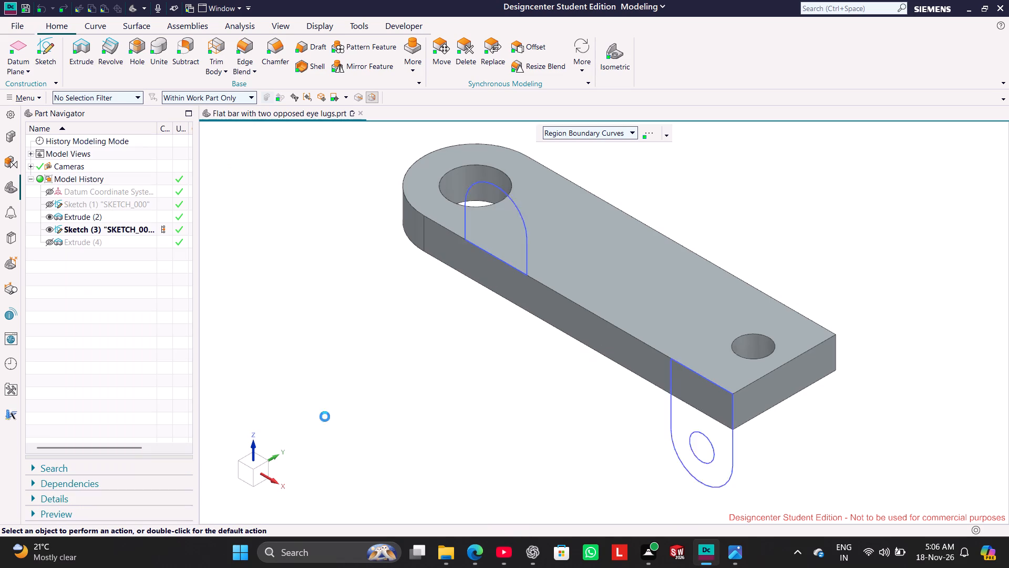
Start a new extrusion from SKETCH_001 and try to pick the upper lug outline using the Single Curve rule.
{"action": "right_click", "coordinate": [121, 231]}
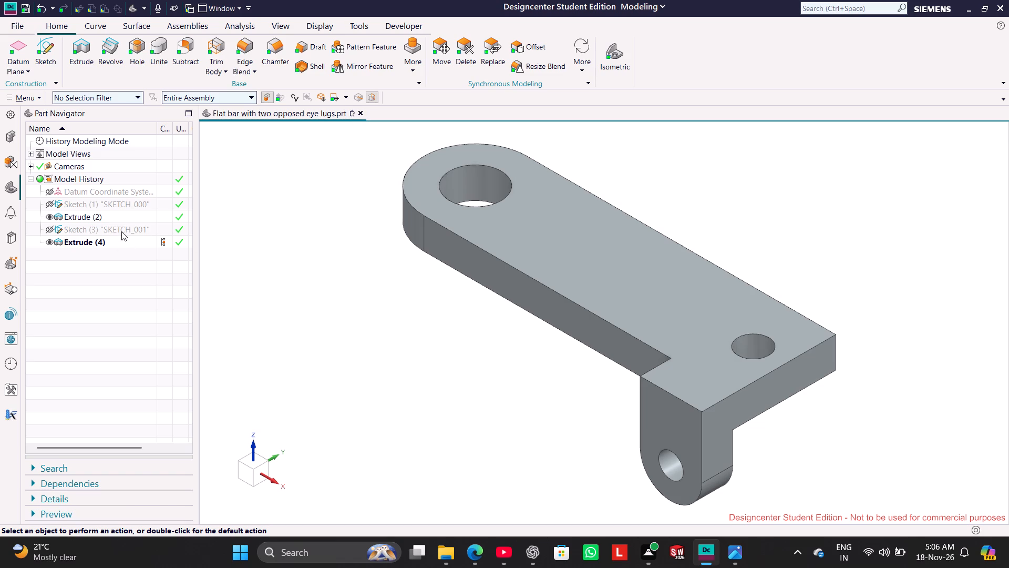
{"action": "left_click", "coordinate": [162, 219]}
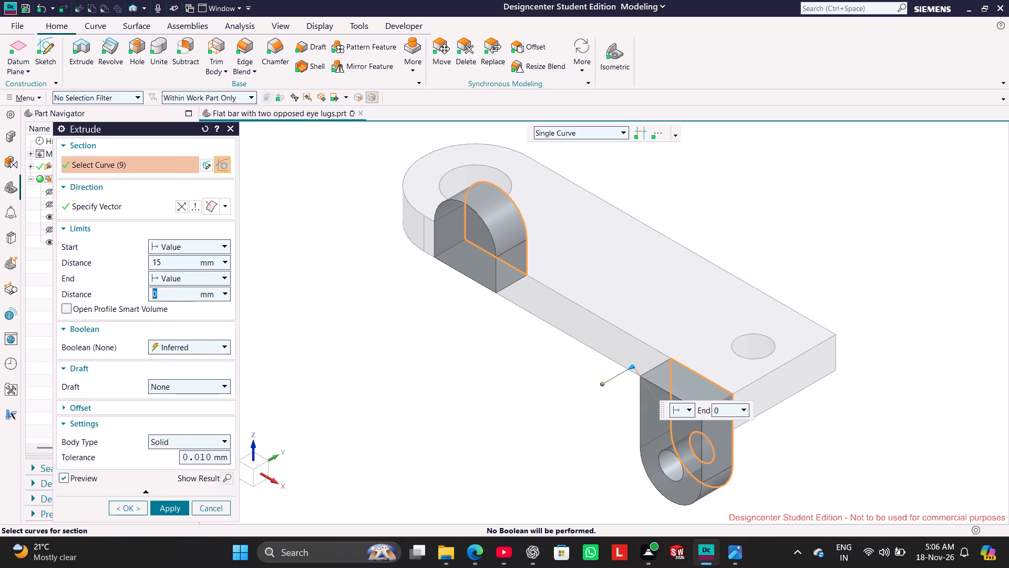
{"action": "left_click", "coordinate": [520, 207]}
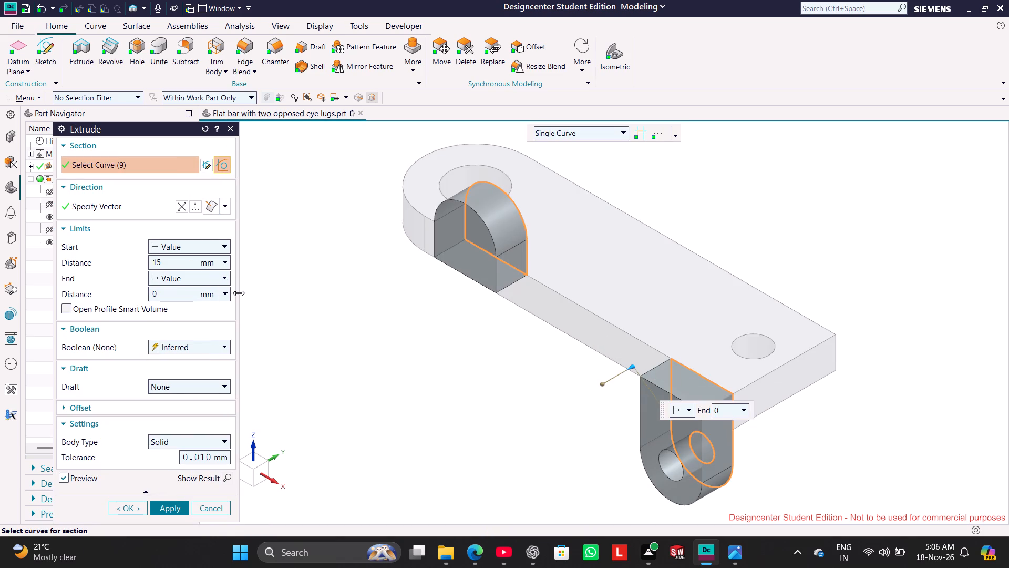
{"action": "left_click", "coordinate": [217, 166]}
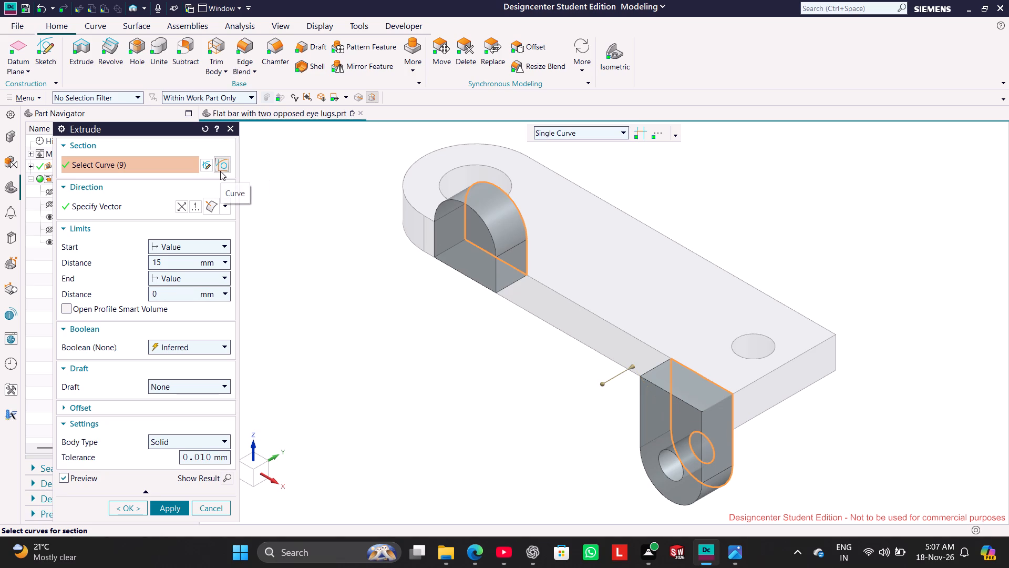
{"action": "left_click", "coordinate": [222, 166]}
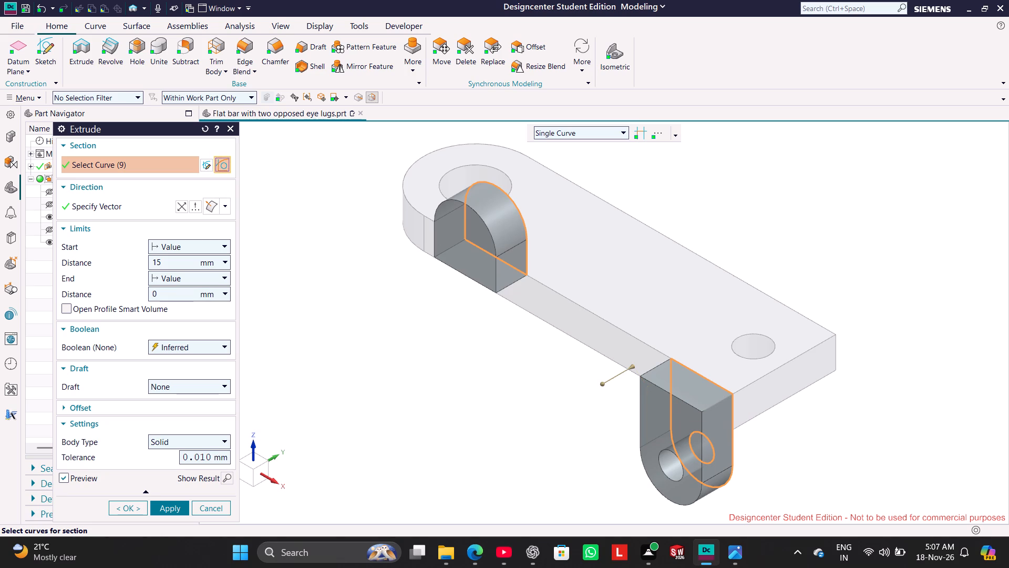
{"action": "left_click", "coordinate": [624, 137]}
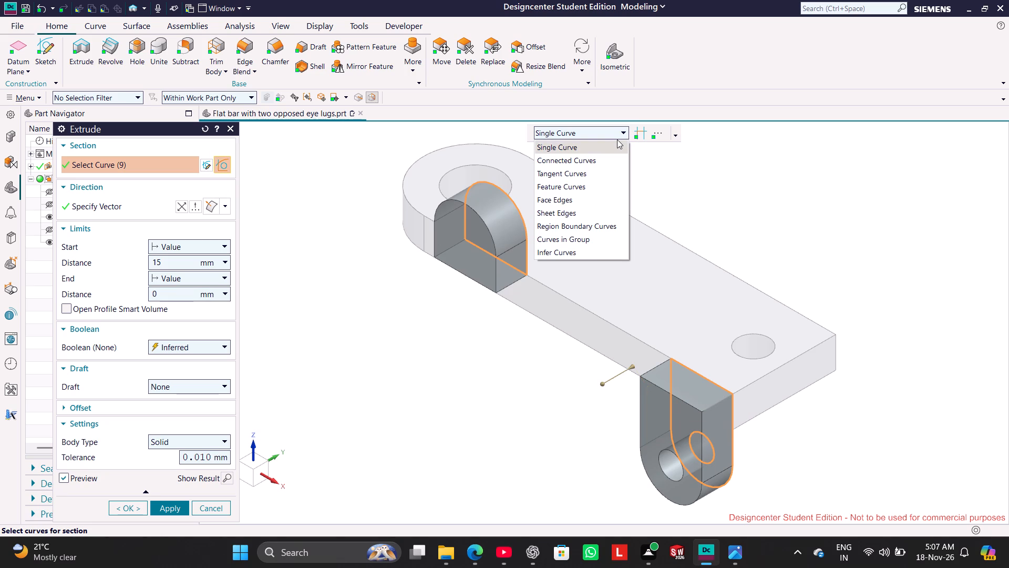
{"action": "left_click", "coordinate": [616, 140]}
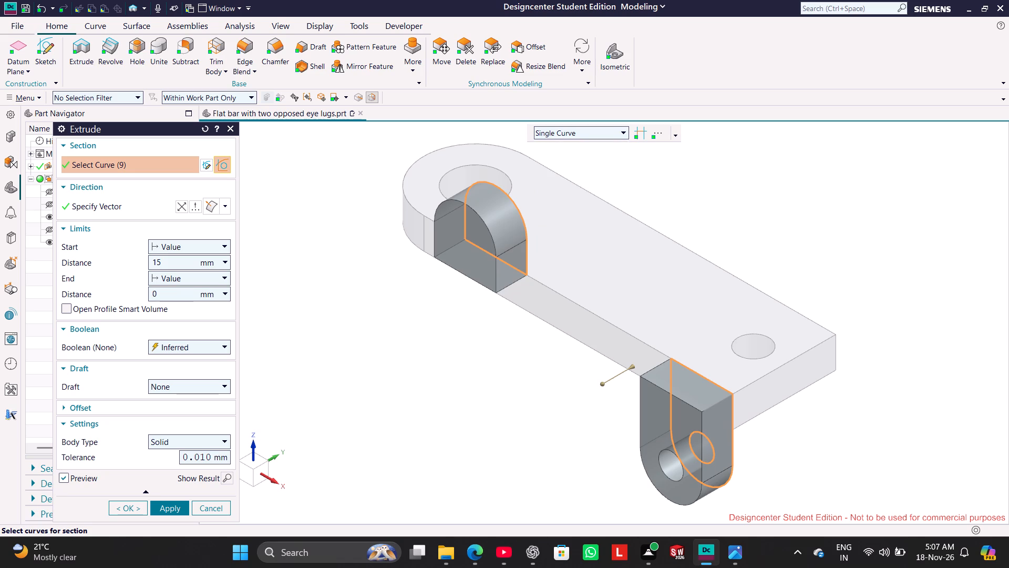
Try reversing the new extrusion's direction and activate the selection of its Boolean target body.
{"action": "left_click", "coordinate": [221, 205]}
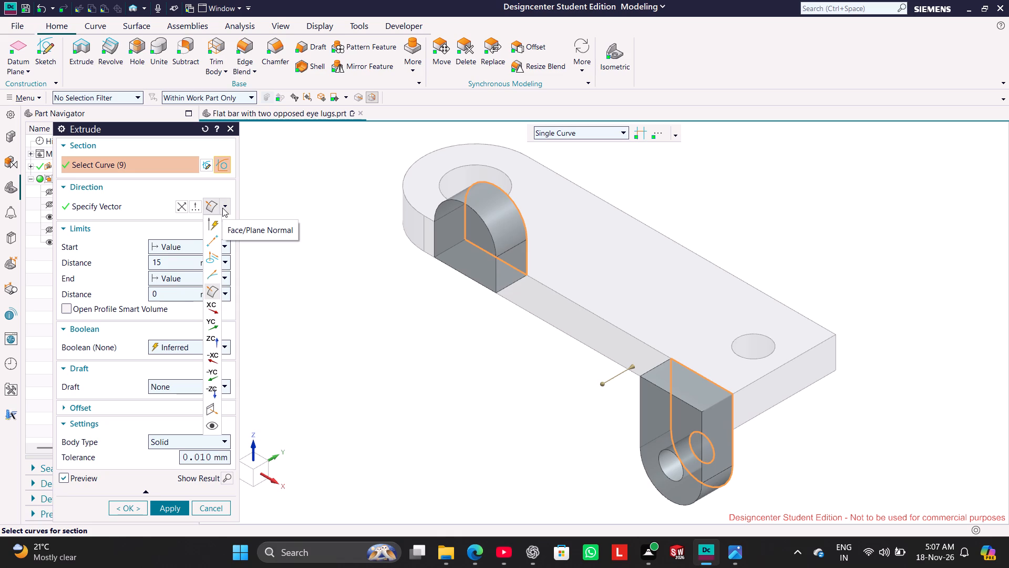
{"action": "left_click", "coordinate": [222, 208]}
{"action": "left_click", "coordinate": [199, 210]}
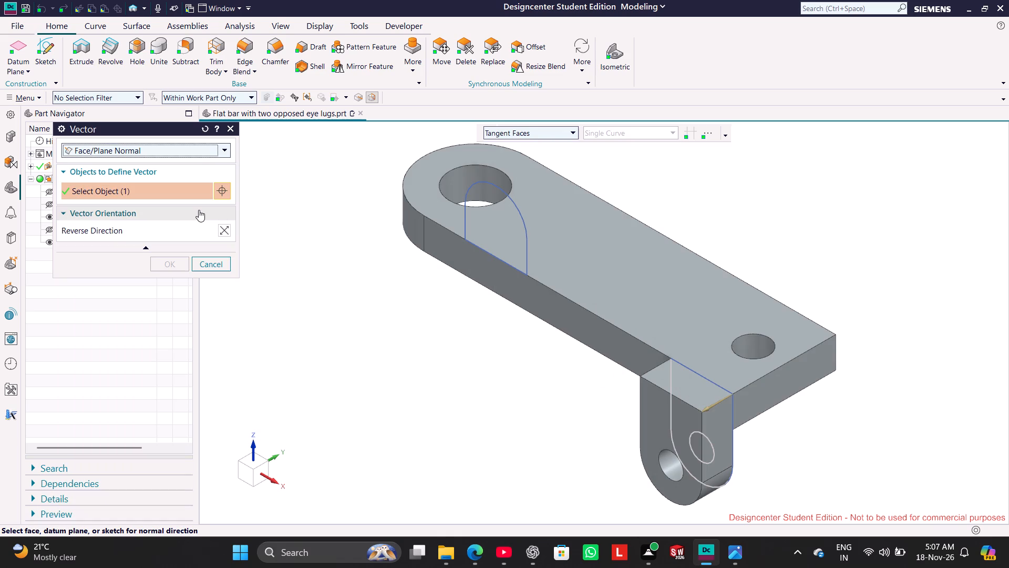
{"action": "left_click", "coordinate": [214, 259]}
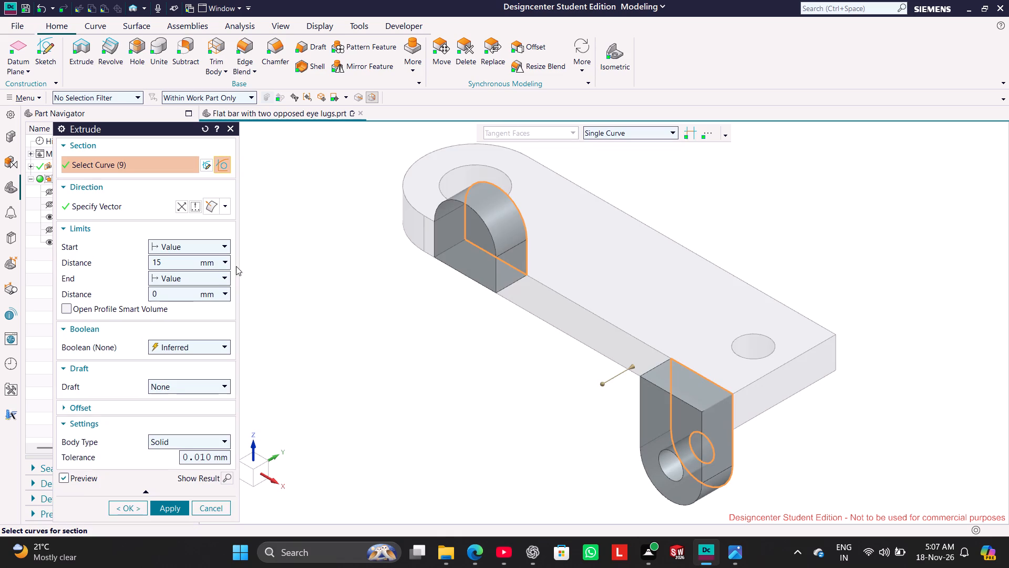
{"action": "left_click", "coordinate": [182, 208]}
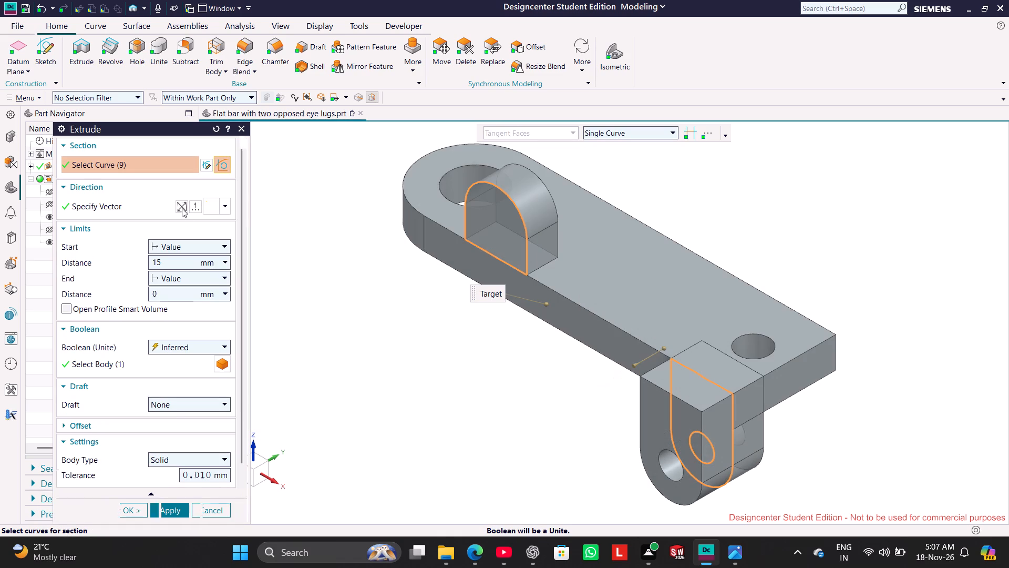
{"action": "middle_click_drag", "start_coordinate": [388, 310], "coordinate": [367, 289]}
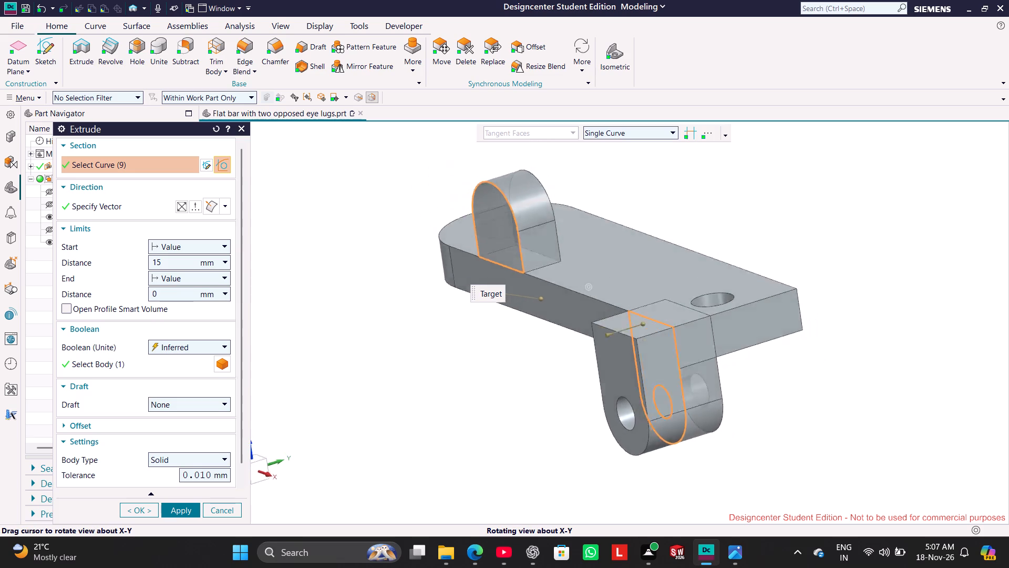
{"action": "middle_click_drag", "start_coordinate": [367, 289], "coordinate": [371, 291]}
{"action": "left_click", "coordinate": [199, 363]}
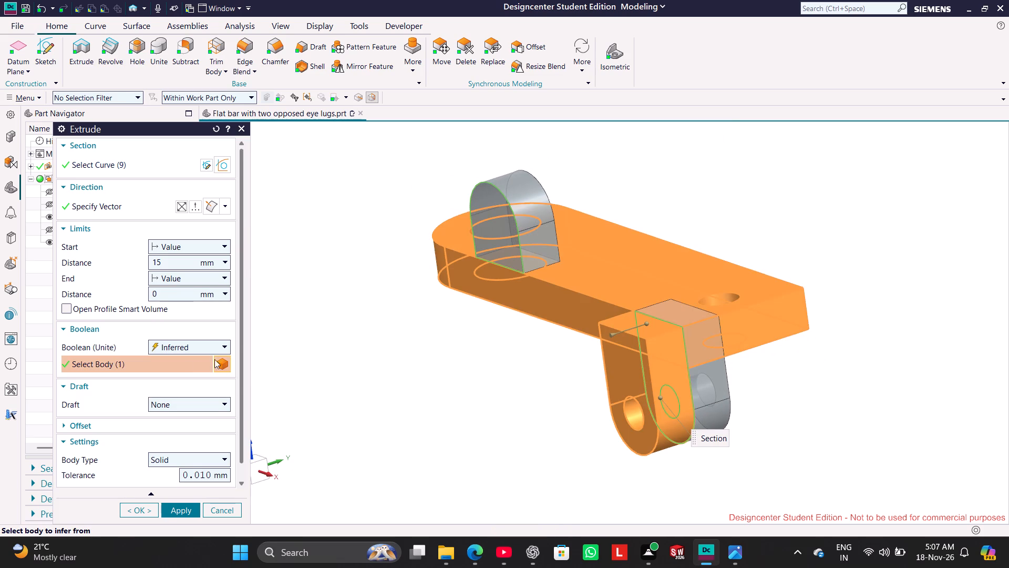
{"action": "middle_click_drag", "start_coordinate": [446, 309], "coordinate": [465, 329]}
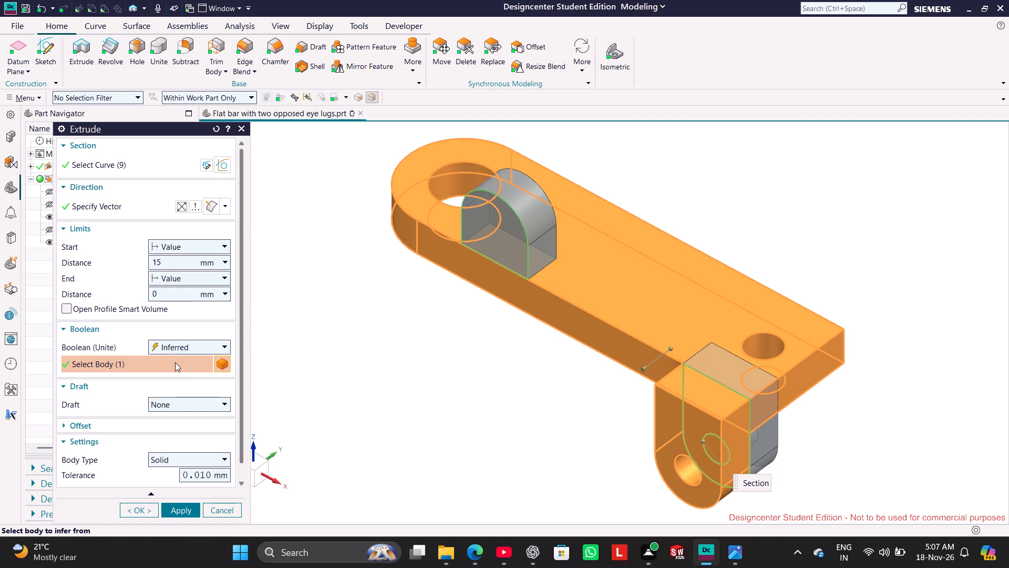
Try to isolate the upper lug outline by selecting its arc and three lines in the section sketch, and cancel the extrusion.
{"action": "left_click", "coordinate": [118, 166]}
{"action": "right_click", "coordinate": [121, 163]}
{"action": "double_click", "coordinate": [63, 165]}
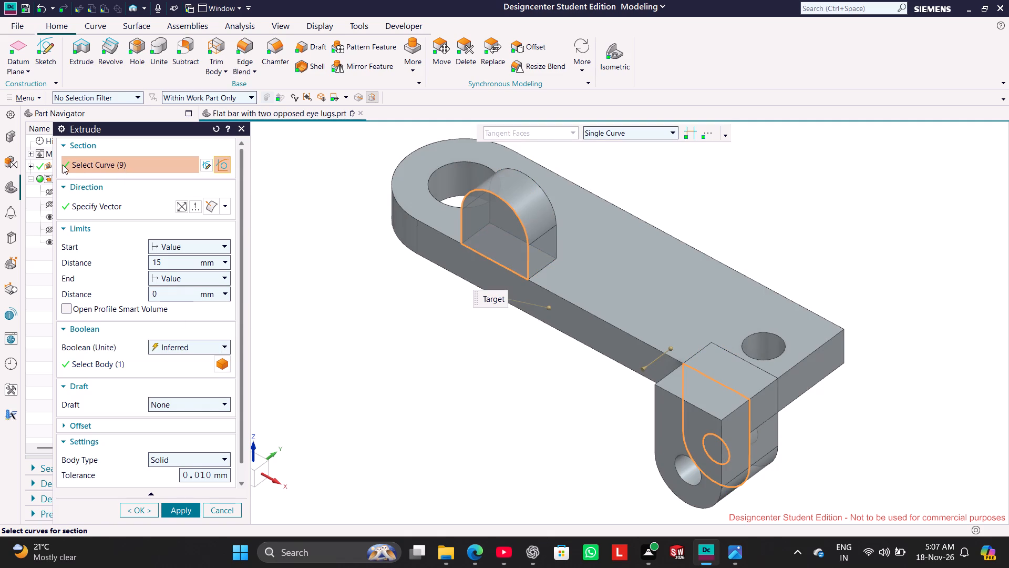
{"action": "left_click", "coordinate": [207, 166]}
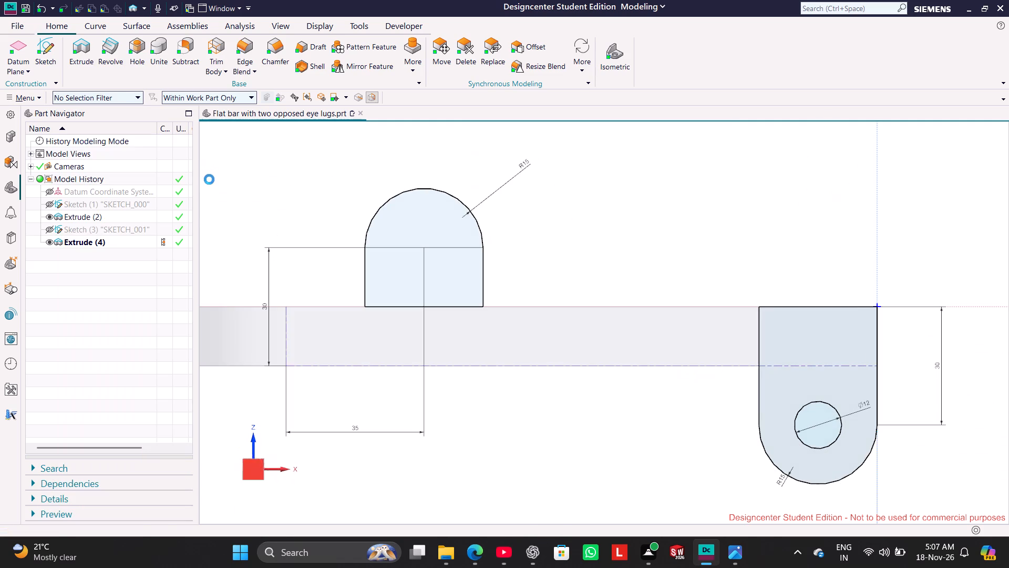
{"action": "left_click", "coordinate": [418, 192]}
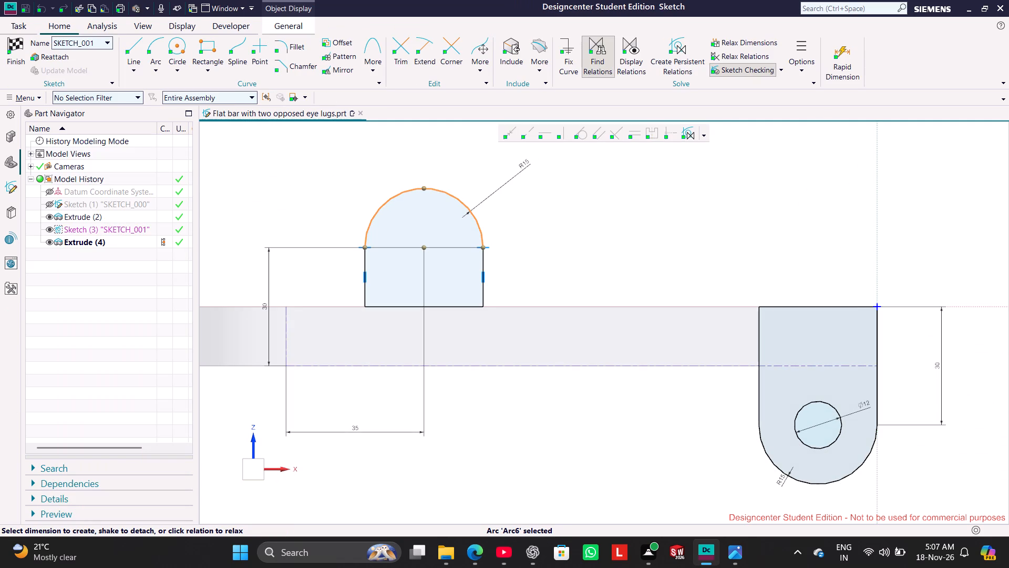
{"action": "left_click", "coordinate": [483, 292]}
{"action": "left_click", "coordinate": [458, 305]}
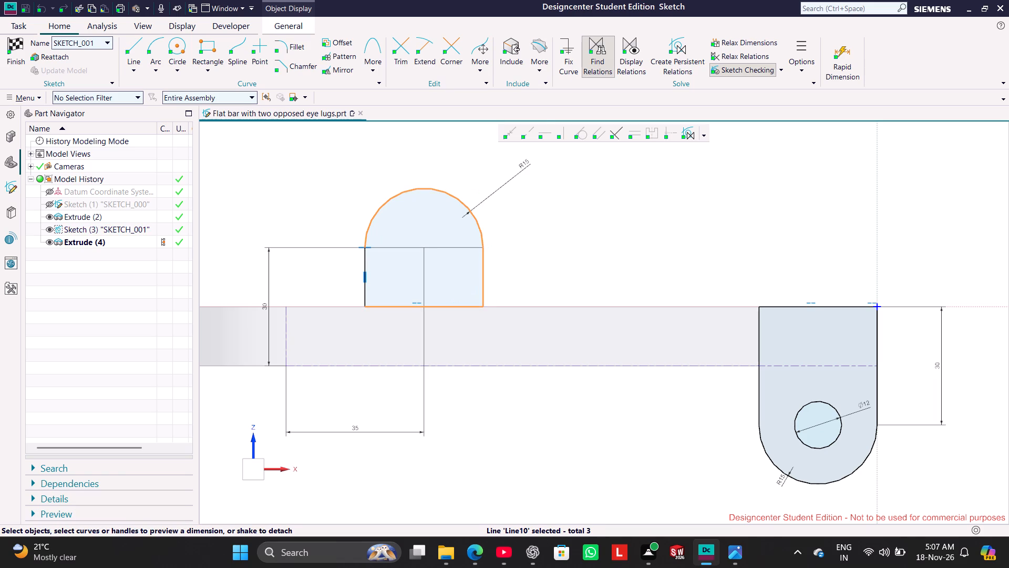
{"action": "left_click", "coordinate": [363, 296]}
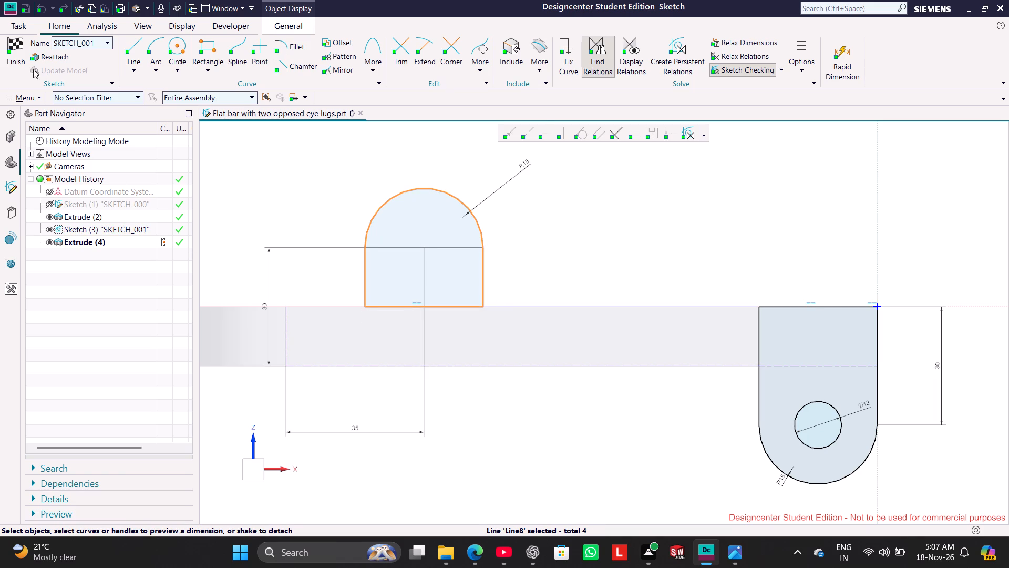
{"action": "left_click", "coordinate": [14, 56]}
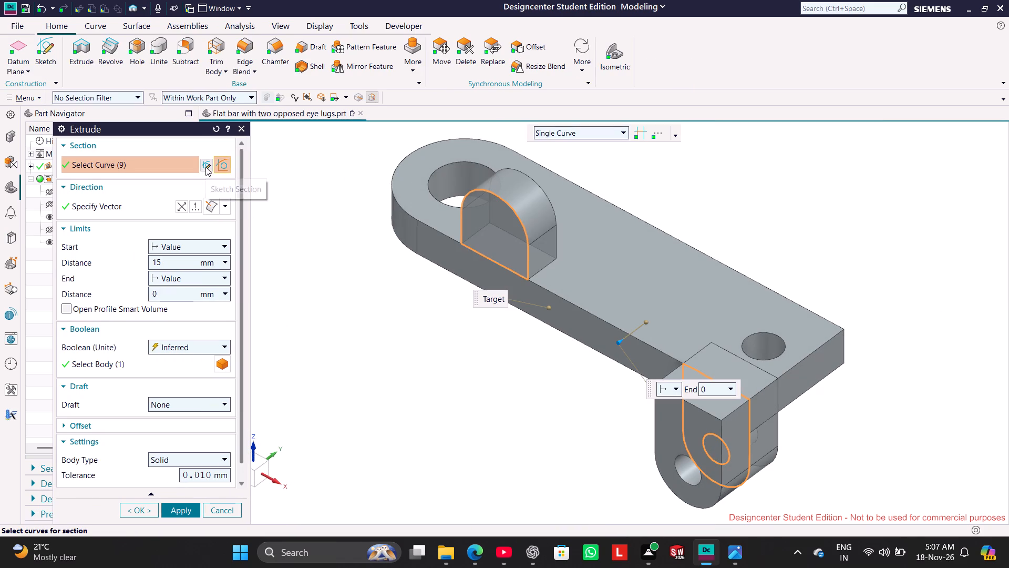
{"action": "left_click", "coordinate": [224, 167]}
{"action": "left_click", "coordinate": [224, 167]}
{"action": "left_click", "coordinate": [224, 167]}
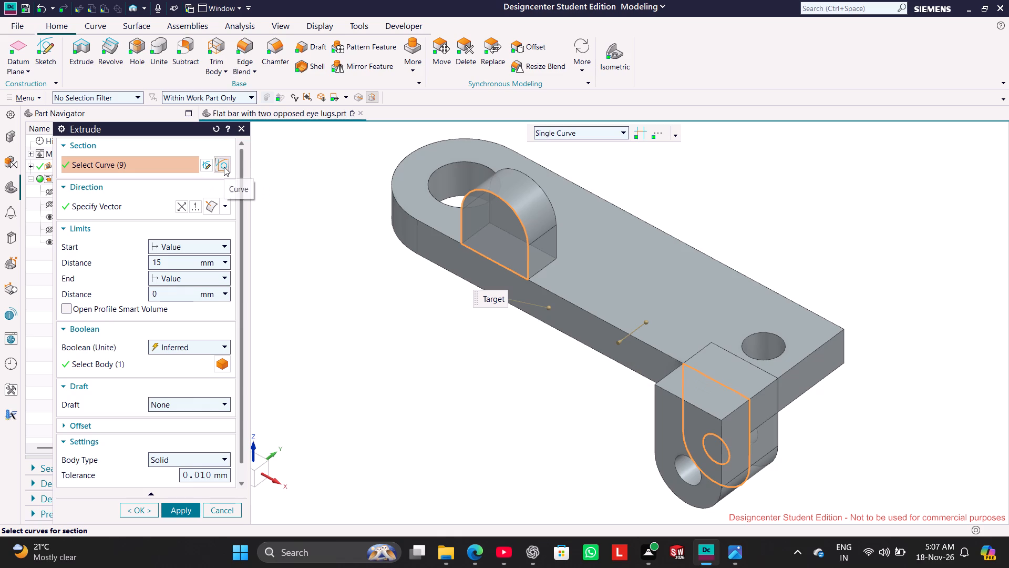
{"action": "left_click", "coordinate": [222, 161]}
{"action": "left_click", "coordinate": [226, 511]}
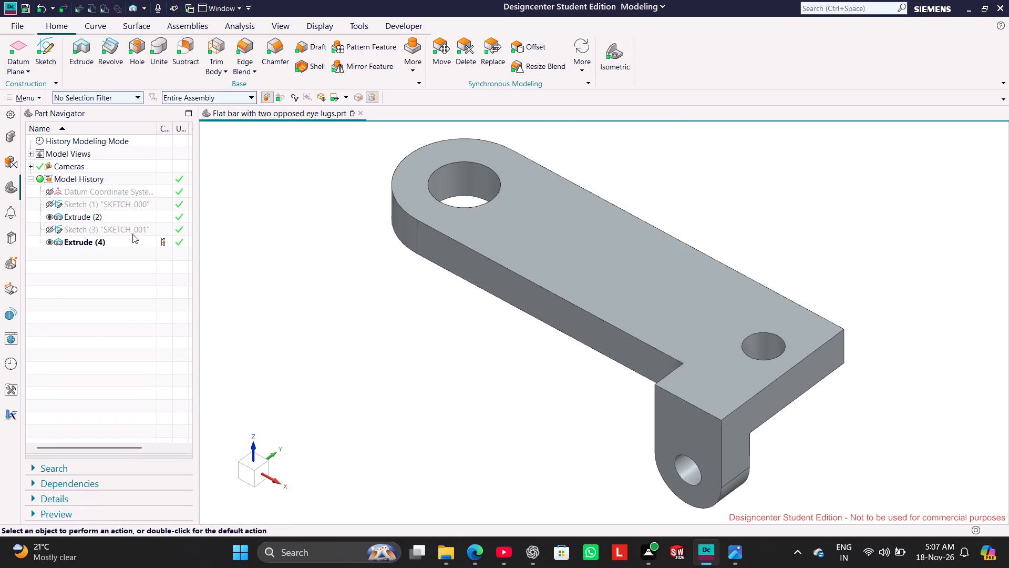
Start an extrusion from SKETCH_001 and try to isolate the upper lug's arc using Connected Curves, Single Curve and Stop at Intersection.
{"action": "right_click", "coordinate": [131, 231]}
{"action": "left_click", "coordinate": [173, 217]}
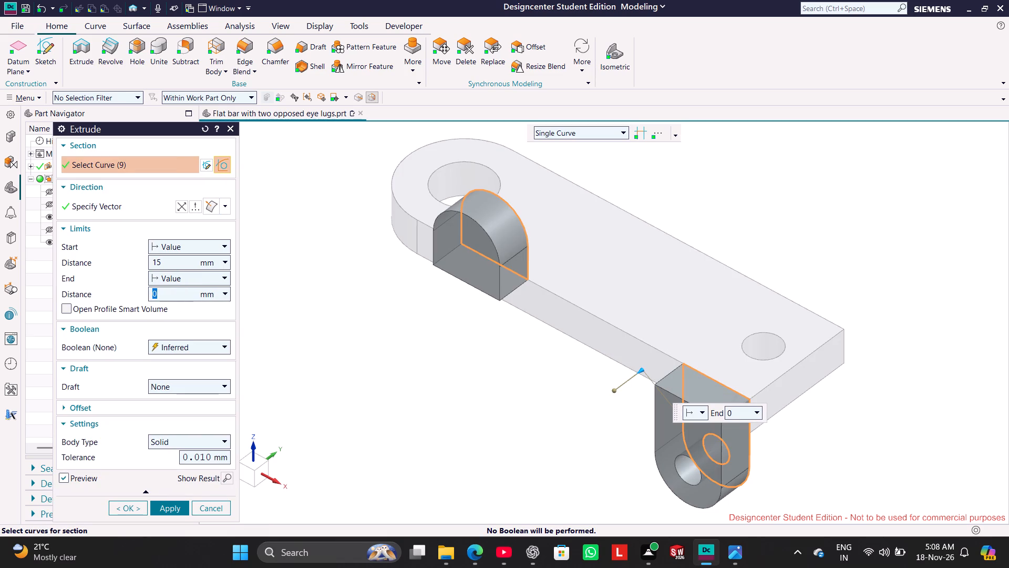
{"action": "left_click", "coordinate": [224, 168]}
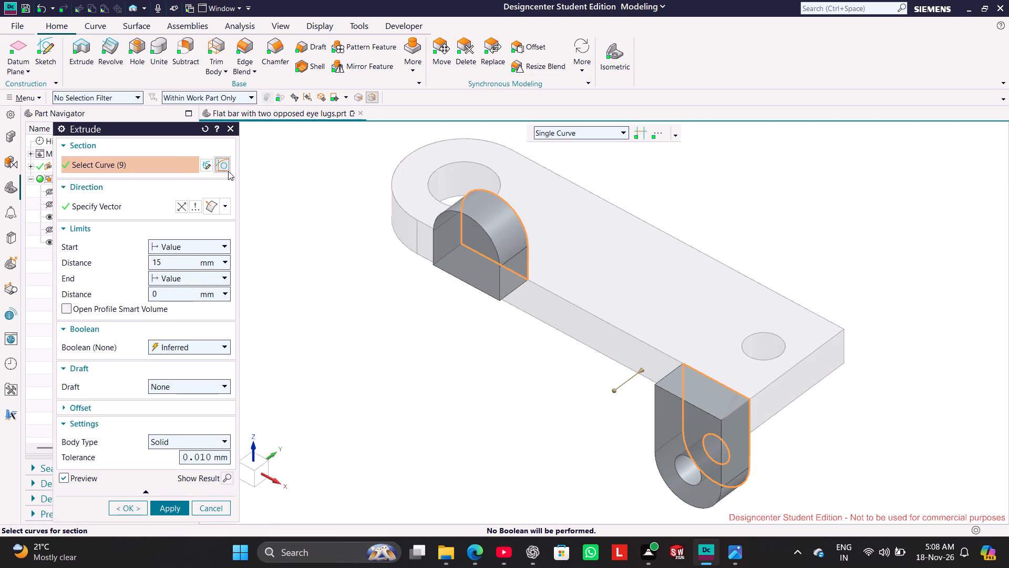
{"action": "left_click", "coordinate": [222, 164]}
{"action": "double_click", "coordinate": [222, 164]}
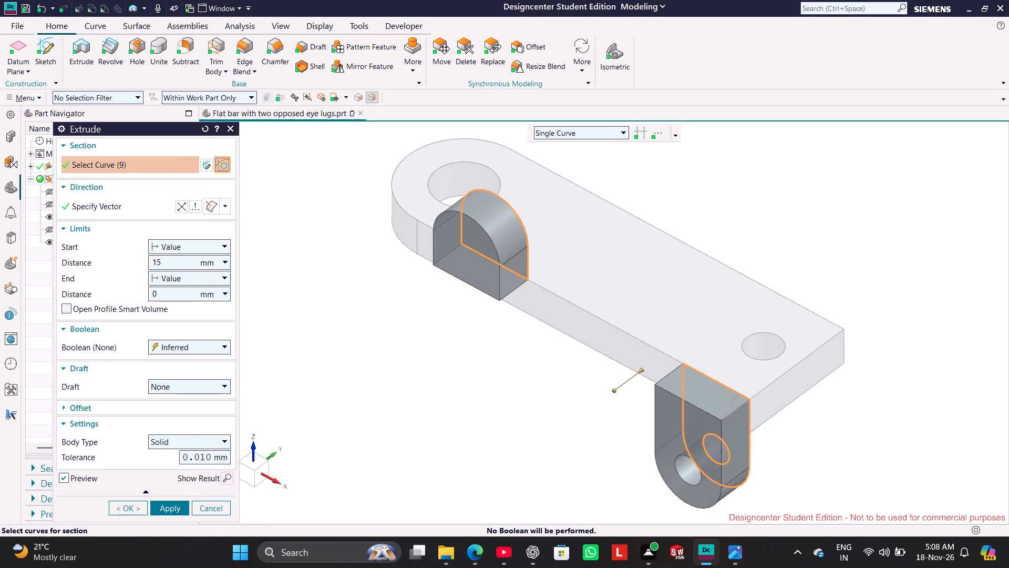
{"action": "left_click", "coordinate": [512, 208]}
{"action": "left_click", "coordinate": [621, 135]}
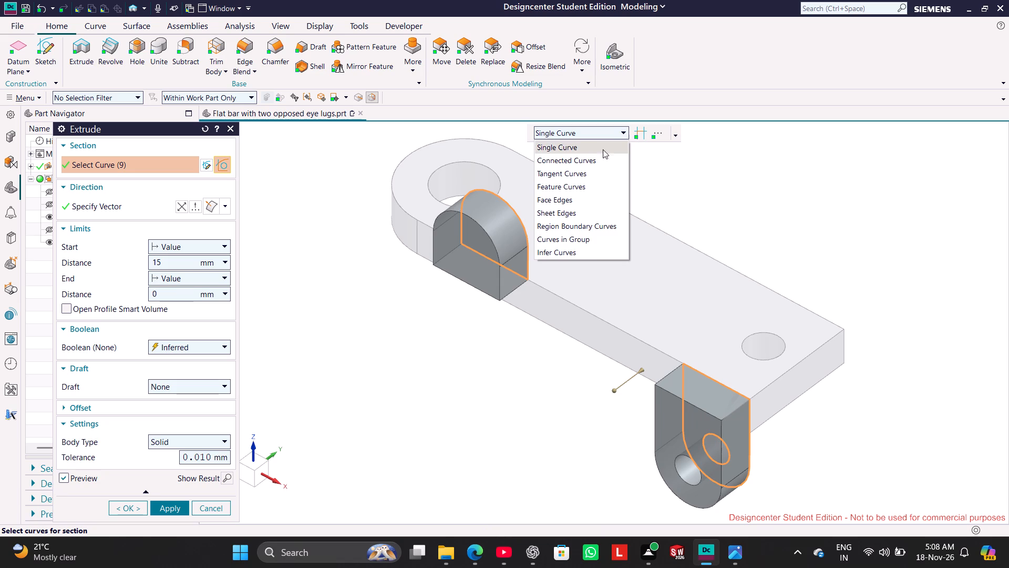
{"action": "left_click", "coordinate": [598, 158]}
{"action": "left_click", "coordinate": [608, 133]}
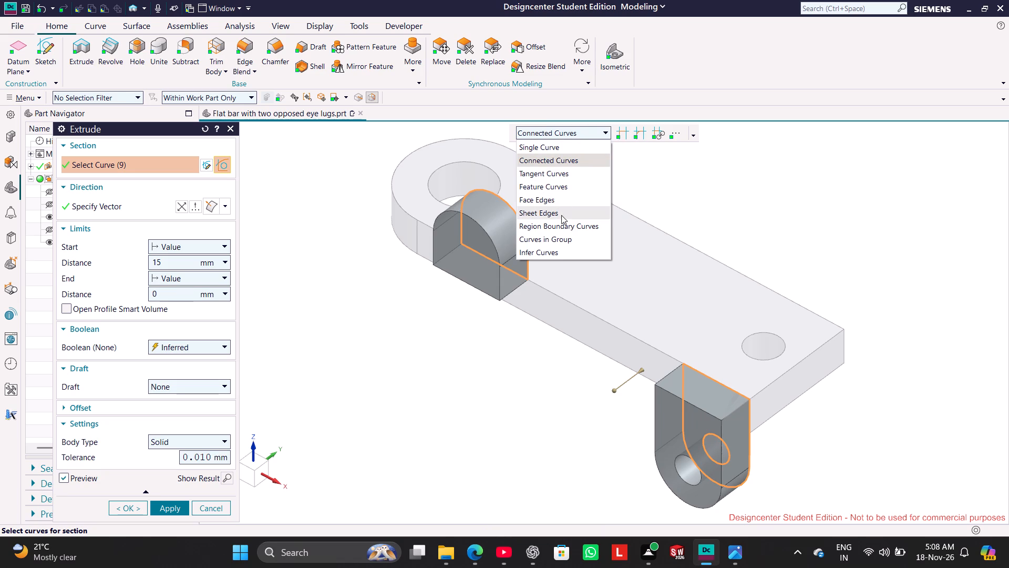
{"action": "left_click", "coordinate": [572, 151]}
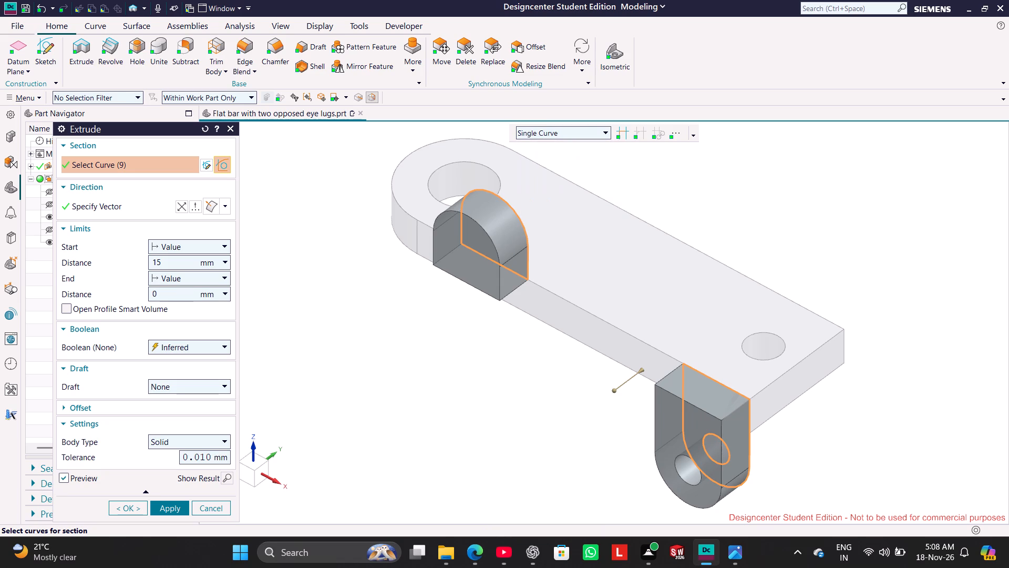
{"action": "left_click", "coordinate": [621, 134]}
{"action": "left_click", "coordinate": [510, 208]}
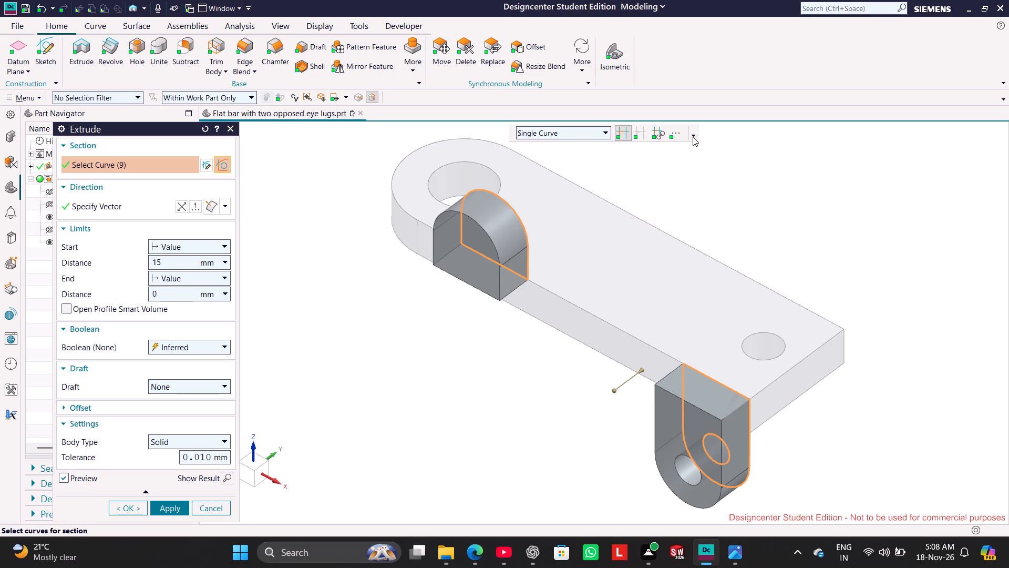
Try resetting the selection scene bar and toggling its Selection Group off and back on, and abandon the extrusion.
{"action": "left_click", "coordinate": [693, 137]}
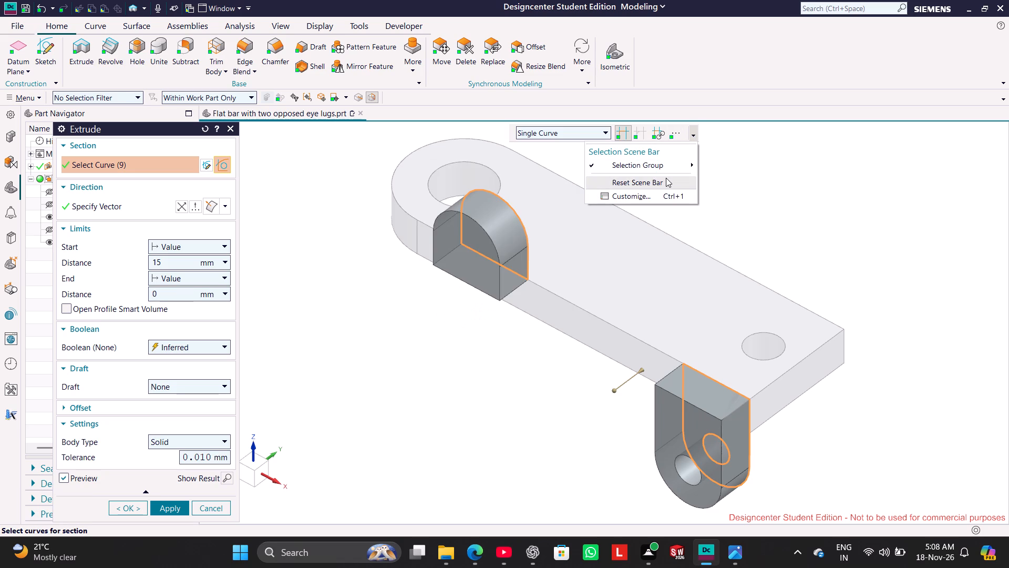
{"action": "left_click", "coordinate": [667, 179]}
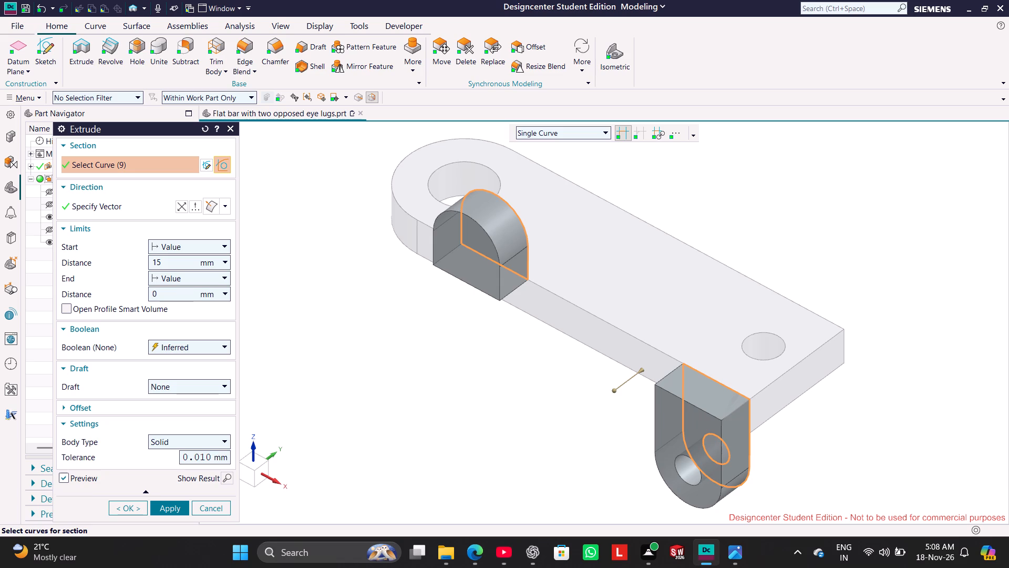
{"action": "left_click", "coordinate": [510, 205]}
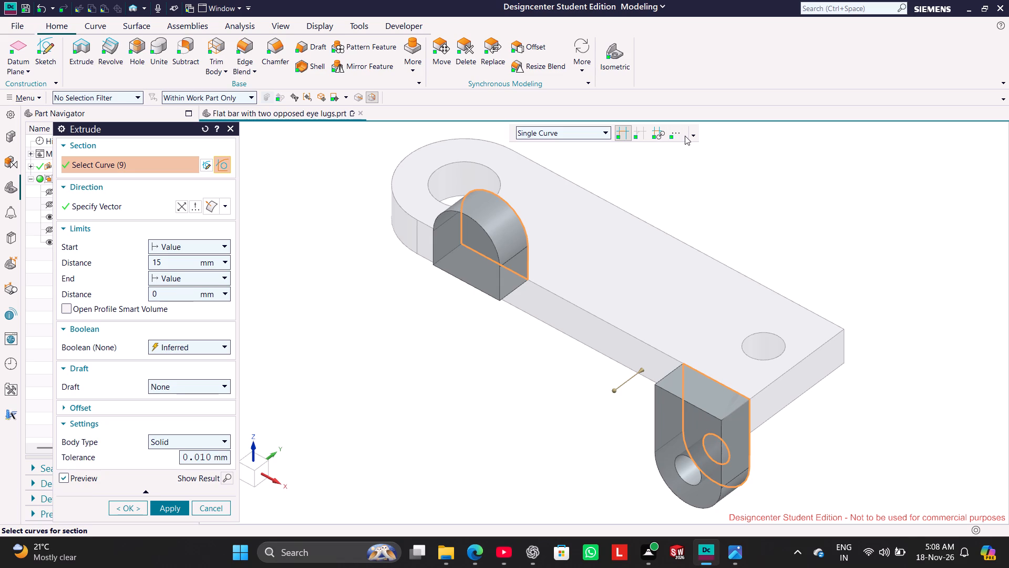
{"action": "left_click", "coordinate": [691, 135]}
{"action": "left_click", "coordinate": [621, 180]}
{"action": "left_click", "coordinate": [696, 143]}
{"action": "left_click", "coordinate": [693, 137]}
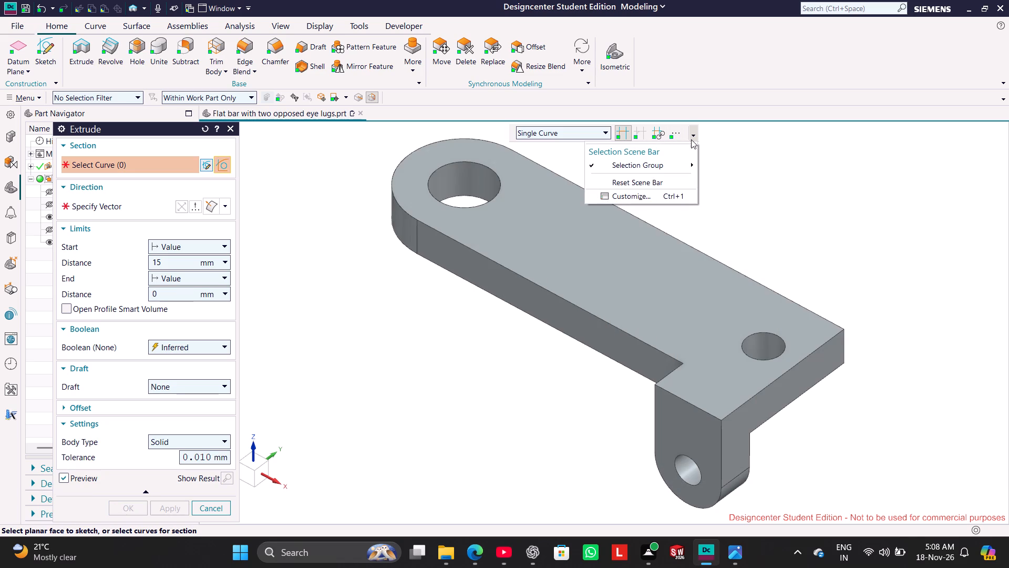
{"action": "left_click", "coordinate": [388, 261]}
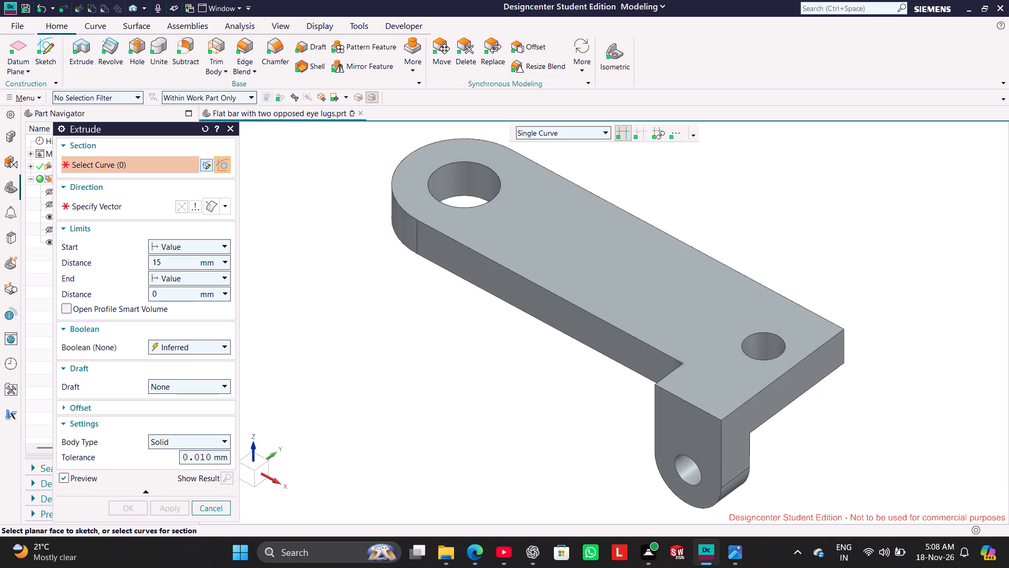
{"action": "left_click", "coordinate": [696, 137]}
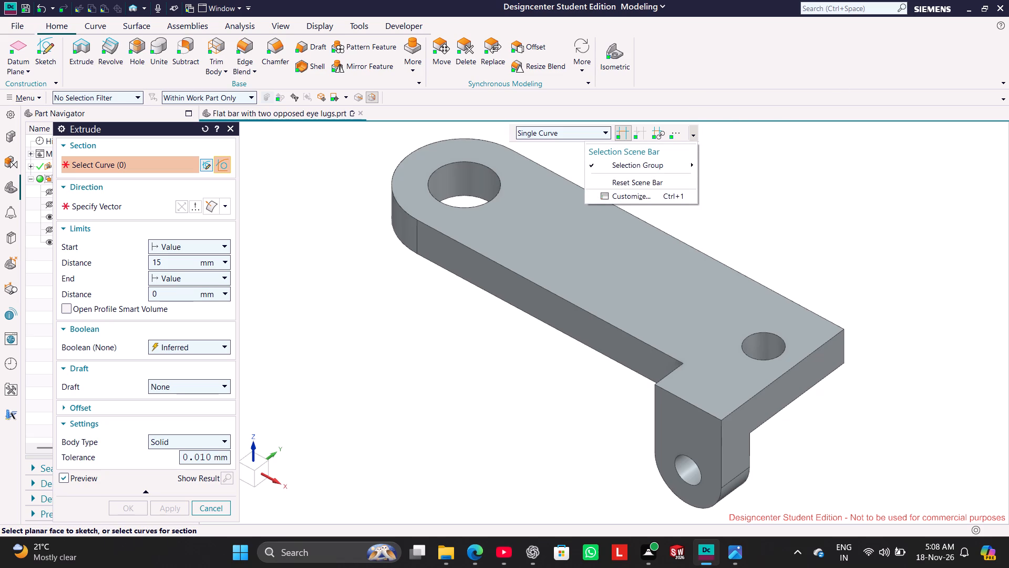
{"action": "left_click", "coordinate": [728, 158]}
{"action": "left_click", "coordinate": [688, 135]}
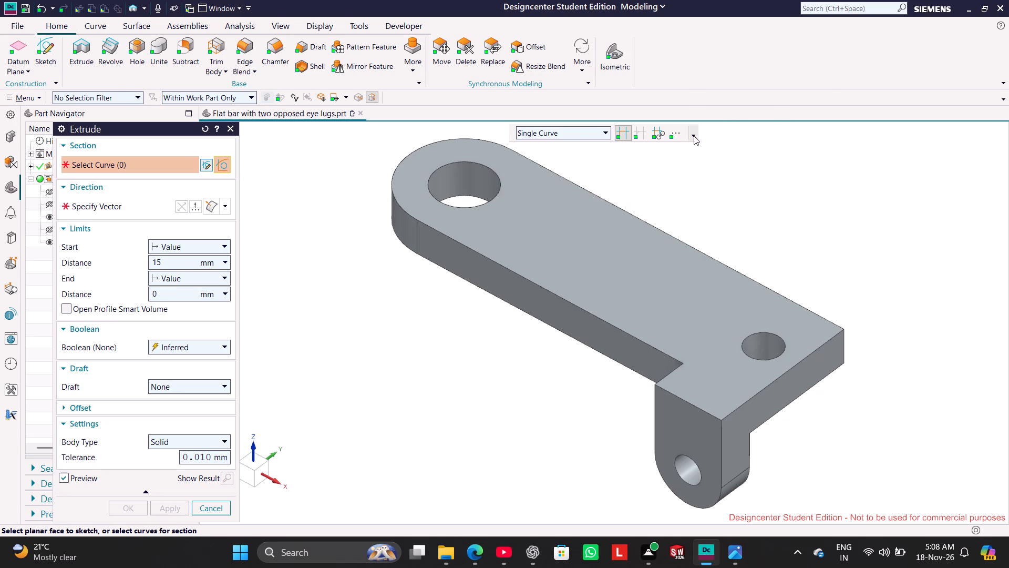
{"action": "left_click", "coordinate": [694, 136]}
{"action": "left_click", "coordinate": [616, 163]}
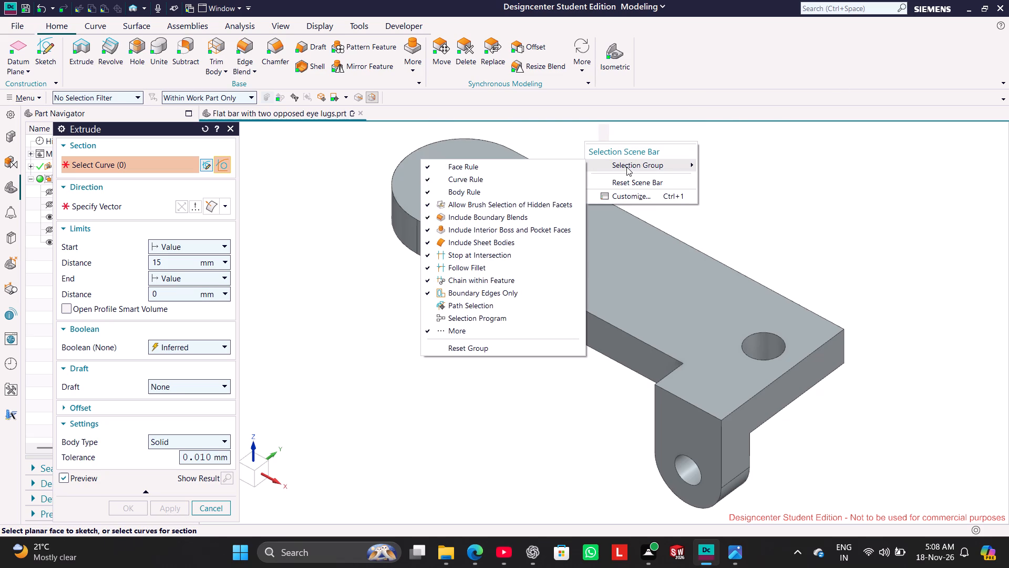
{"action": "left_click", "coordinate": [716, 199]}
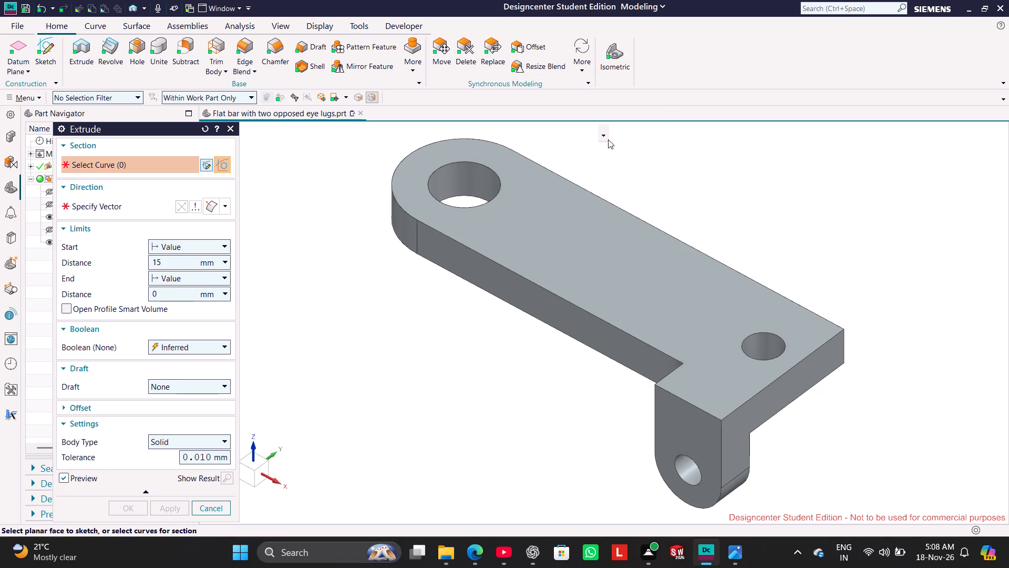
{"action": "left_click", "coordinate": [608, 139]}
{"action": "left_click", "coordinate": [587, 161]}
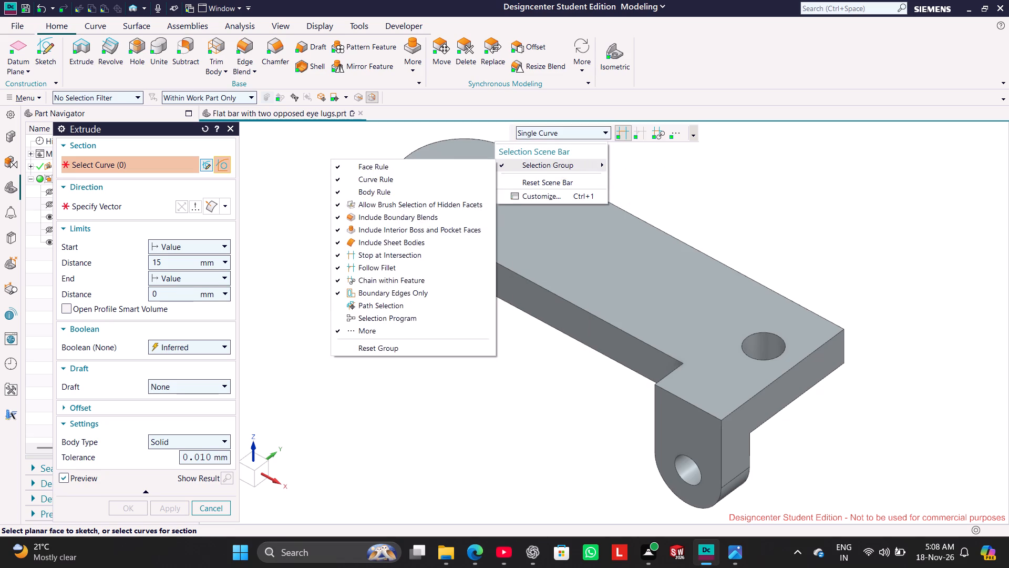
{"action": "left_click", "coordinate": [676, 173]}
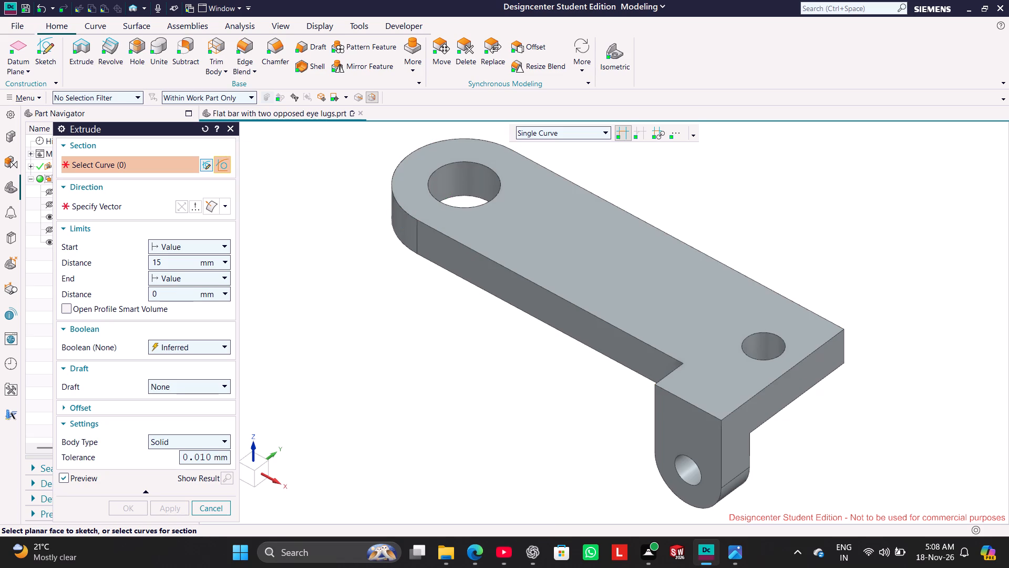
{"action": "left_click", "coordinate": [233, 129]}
Show SKETCH_001 and extrude the upper lug's arc and three lines 15 mm in the reversed direction, united with the bar.
{"action": "left_click", "coordinate": [52, 229]}
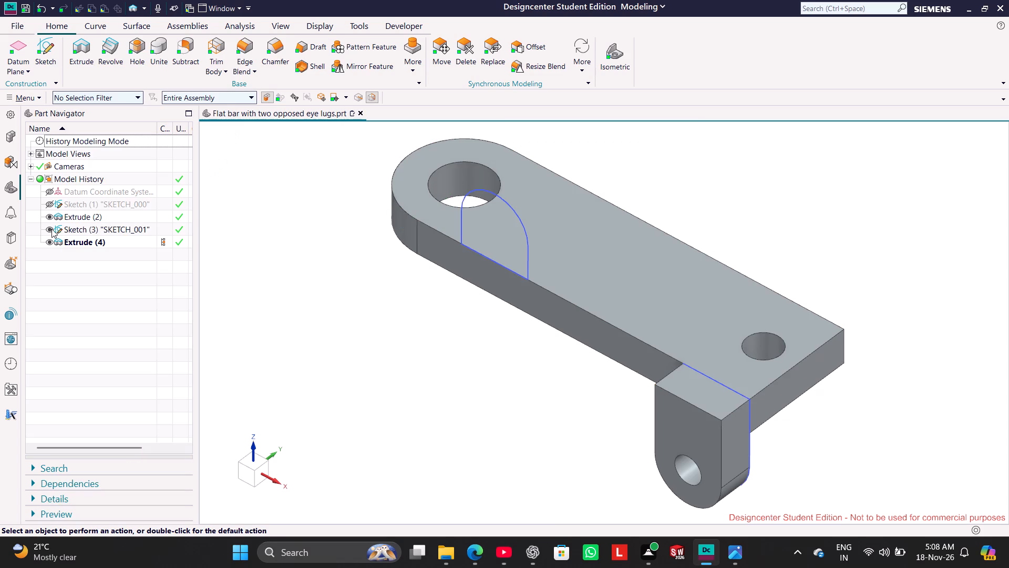
{"action": "left_click", "coordinate": [80, 54]}
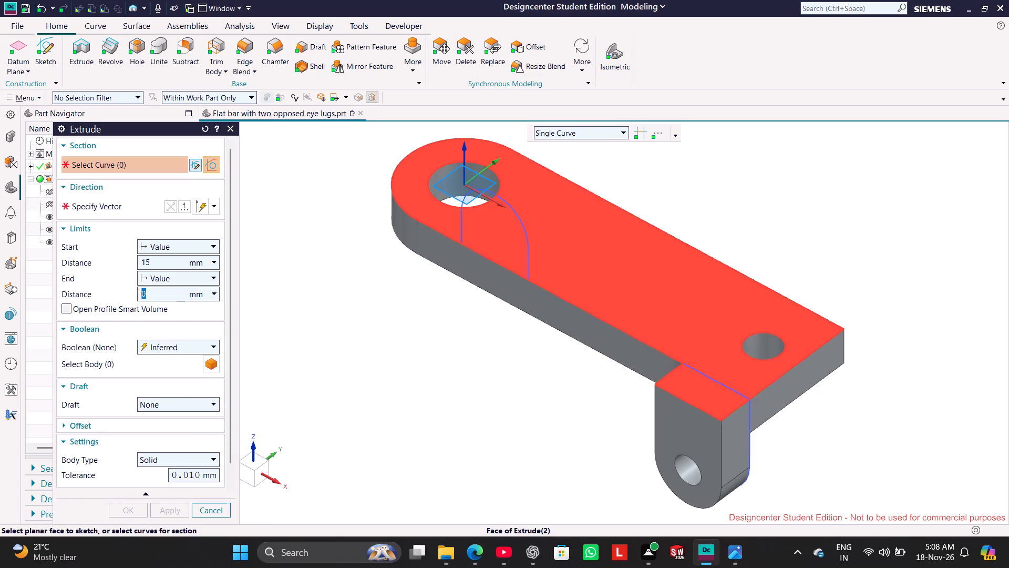
{"action": "left_click", "coordinate": [502, 199]}
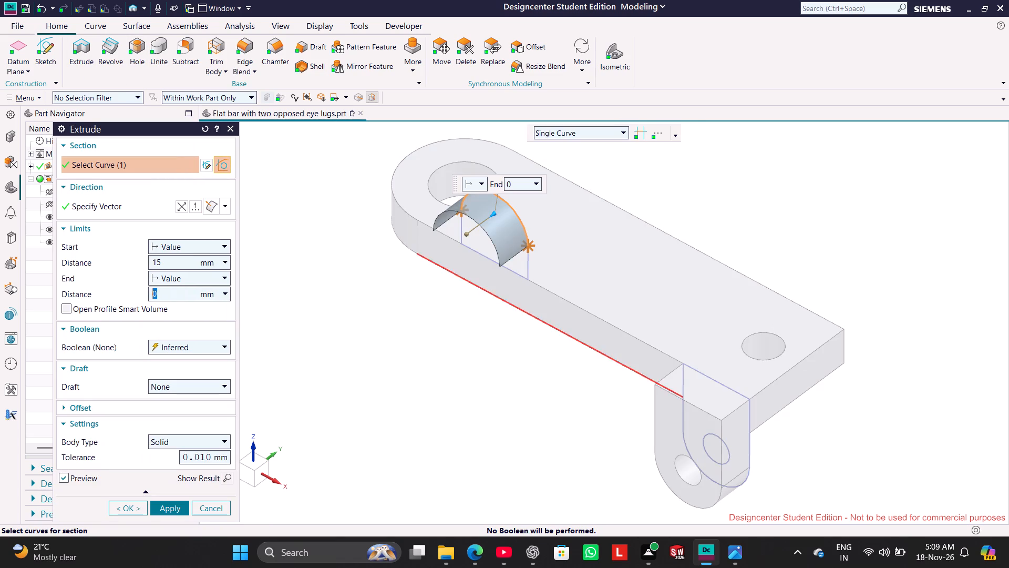
{"action": "left_click", "coordinate": [529, 258]}
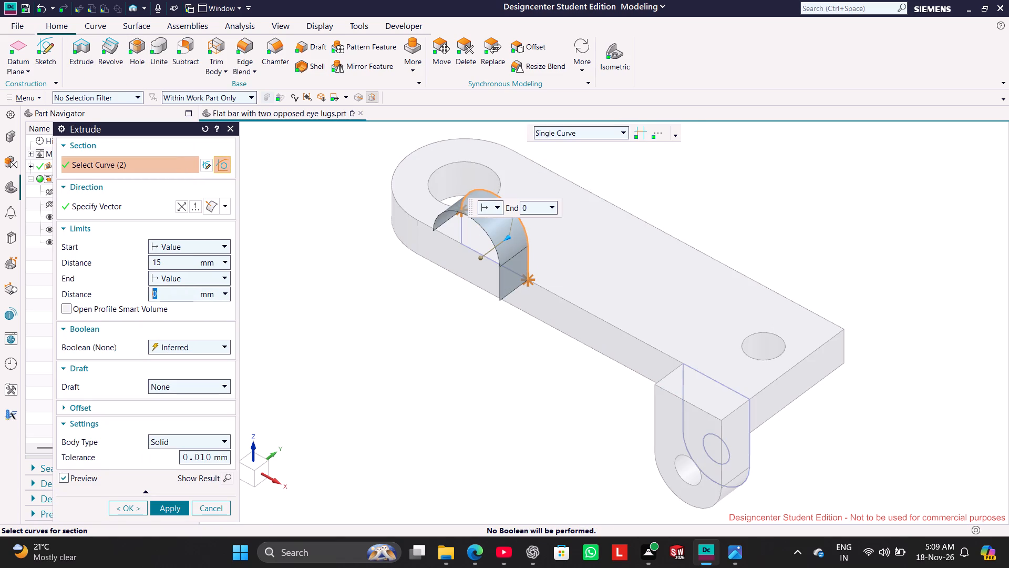
{"action": "left_click", "coordinate": [464, 235]}
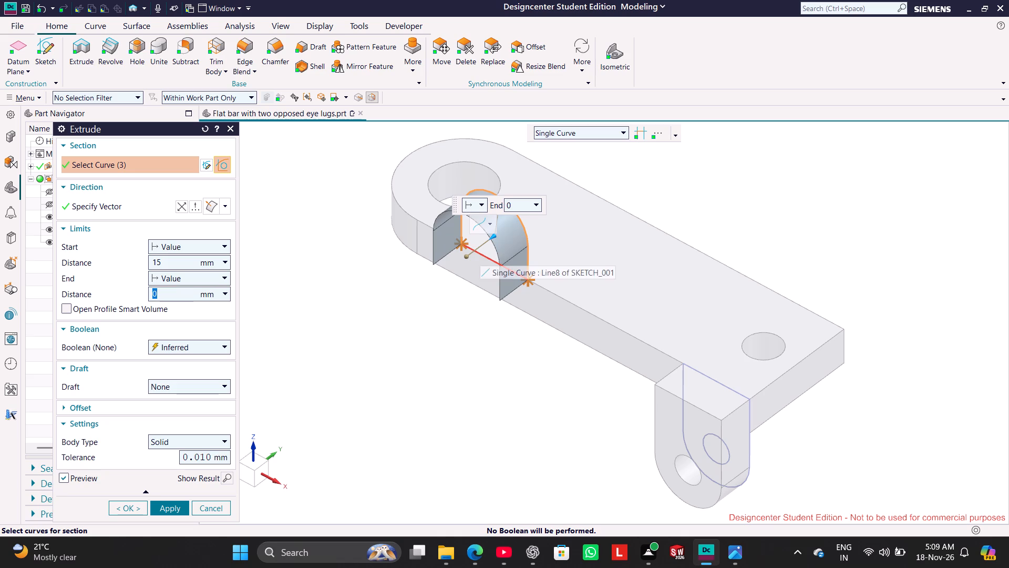
{"action": "left_click", "coordinate": [480, 252]}
{"action": "middle_click_drag", "start_coordinate": [434, 315], "coordinate": [387, 302]}
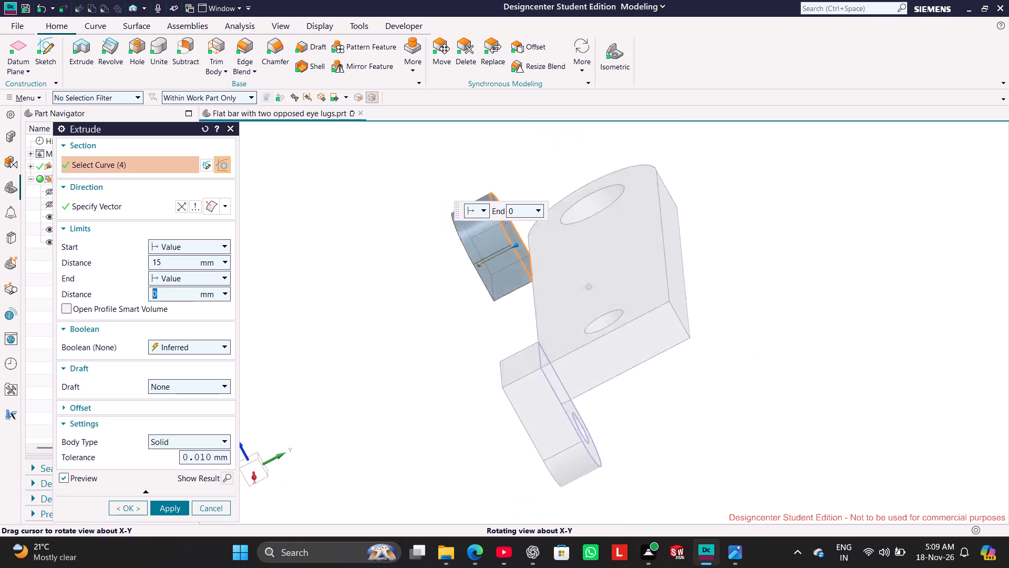
{"action": "middle_click_drag", "start_coordinate": [387, 302], "coordinate": [417, 306]}
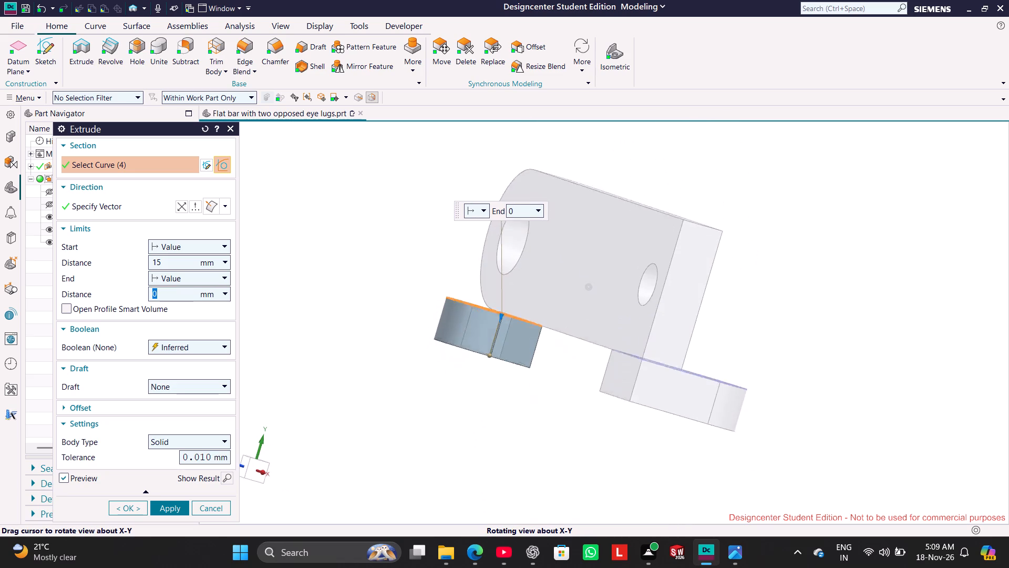
{"action": "middle_click_drag", "start_coordinate": [417, 306], "coordinate": [417, 309]}
{"action": "left_click", "coordinate": [180, 207]}
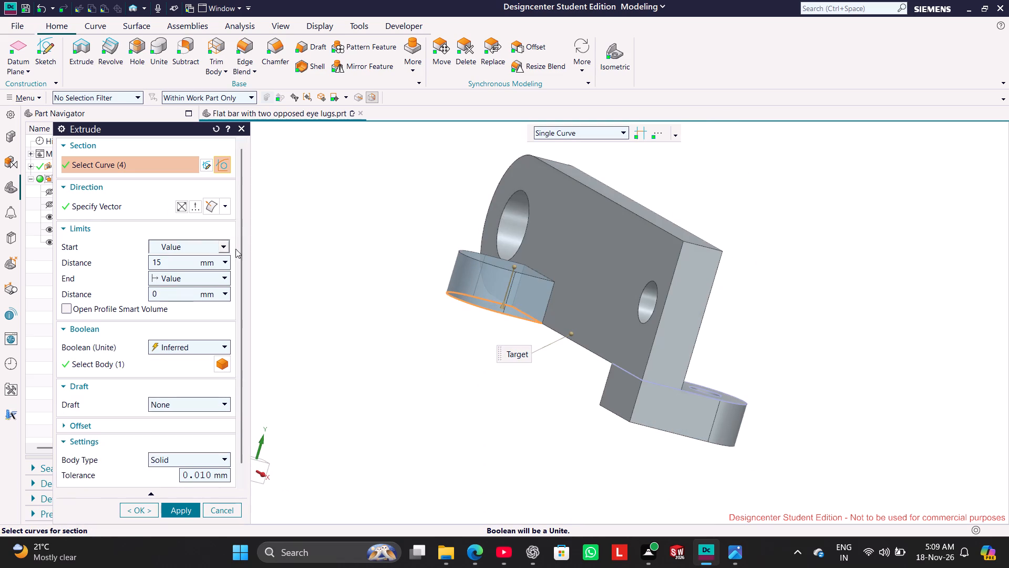
{"action": "middle_click_drag", "start_coordinate": [335, 308], "coordinate": [355, 260]}
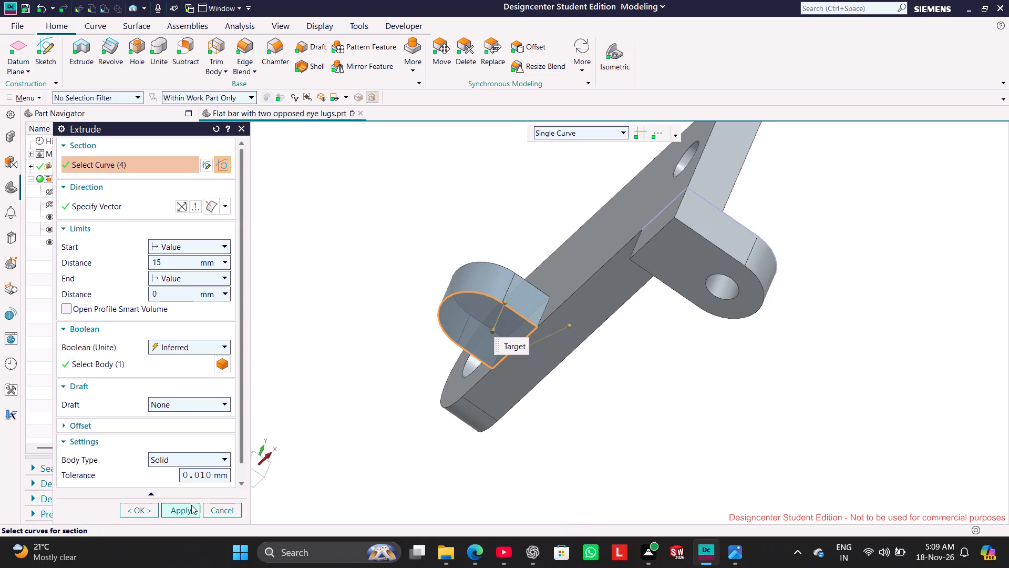
{"action": "left_click", "coordinate": [191, 506]}
{"action": "left_click", "coordinate": [216, 512]}
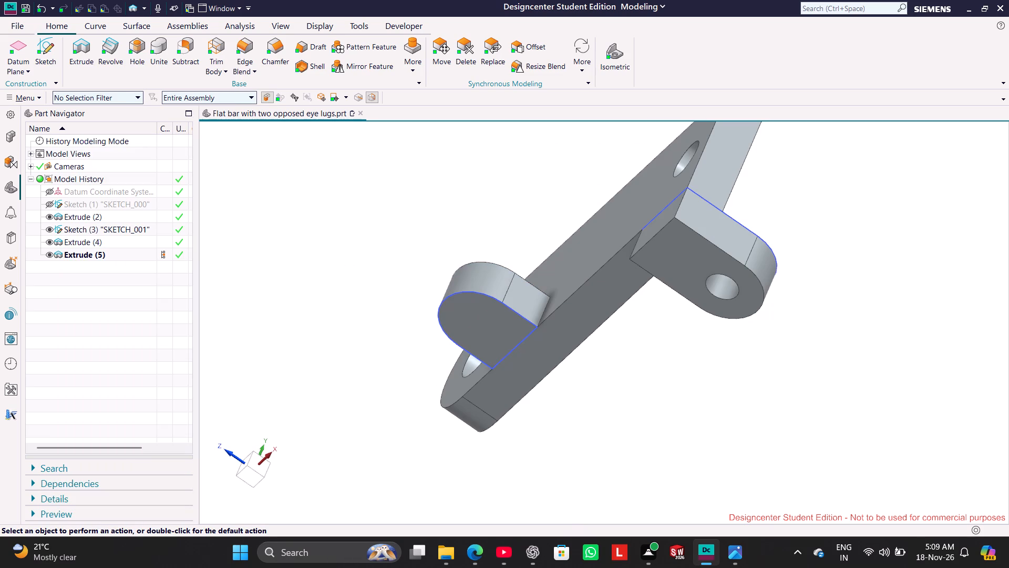
Hide SKETCH_001 and set the model to the isometric view.
{"action": "left_click", "coordinate": [49, 230]}
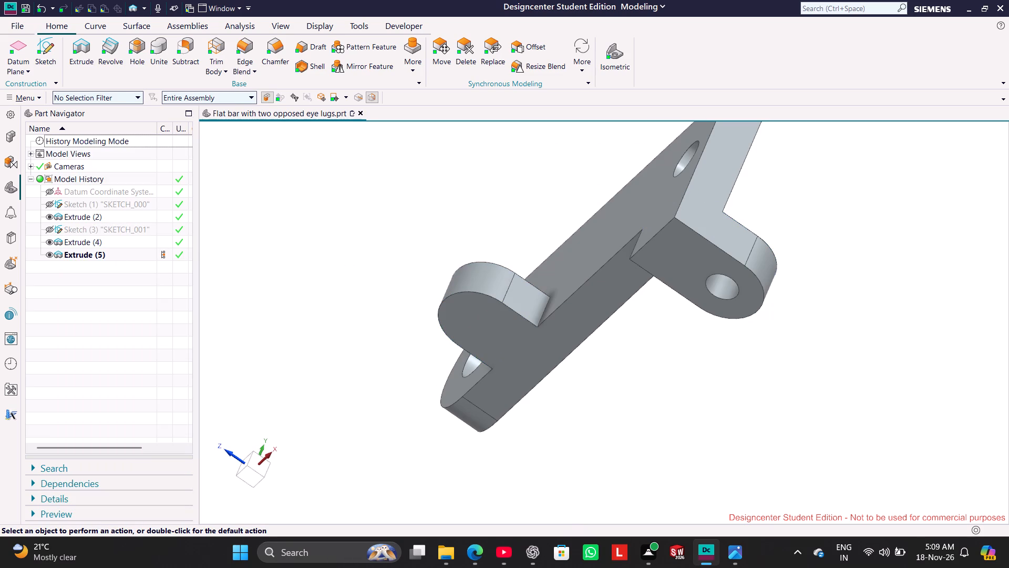
{"action": "left_click", "coordinate": [620, 44]}
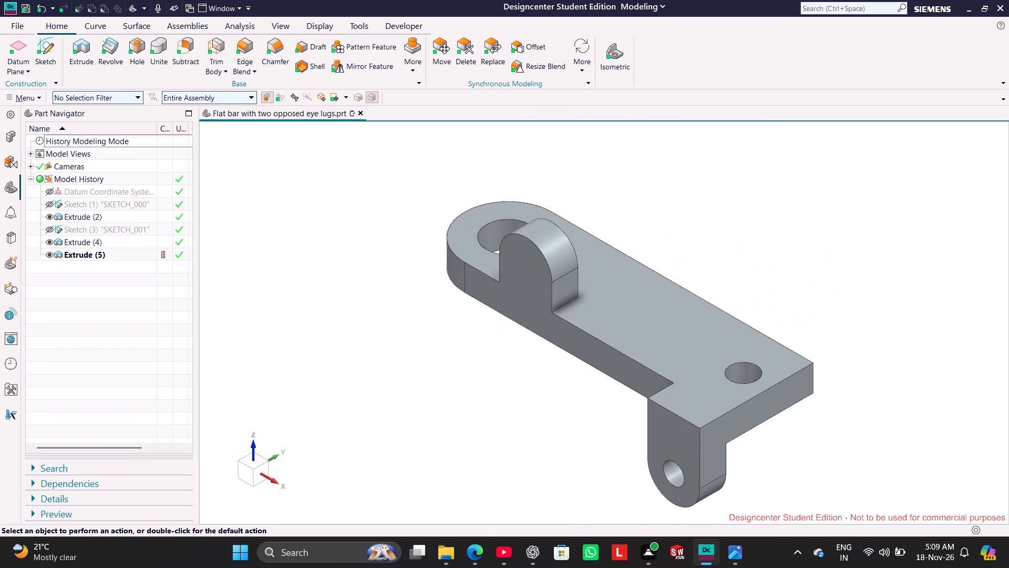
{"action": "left_click", "coordinate": [406, 300]}
Switch to Photos and examine the upper lug and its hole in the reference drawing.
{"action": "left_click", "coordinate": [734, 559]}
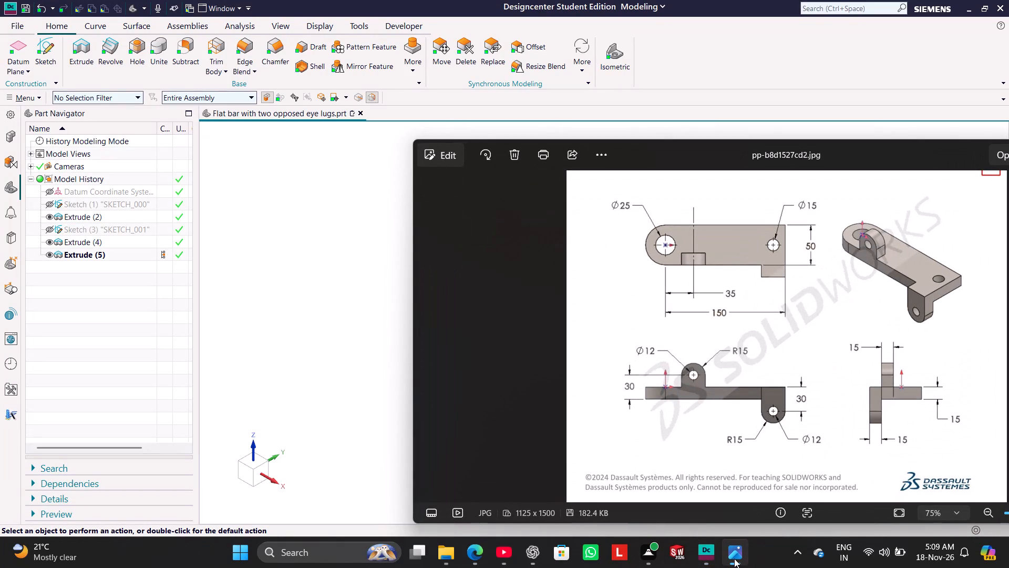
{"action": "left_click", "coordinate": [734, 559]}
{"action": "left_click", "coordinate": [734, 559]}
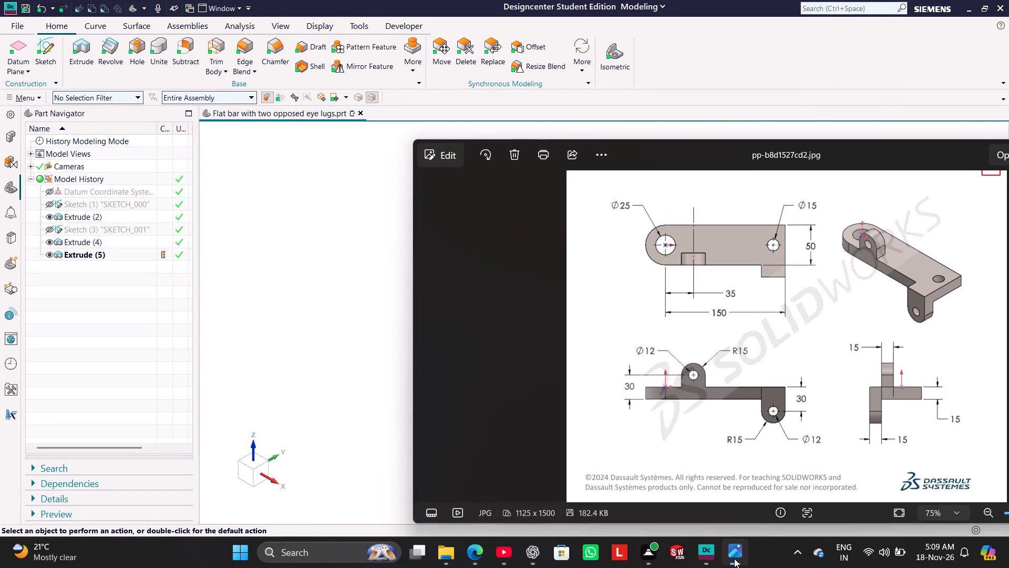
Switch back to Designcenter and reopen SKETCH_001 for editing with rollback.
{"action": "left_click", "coordinate": [734, 559]}
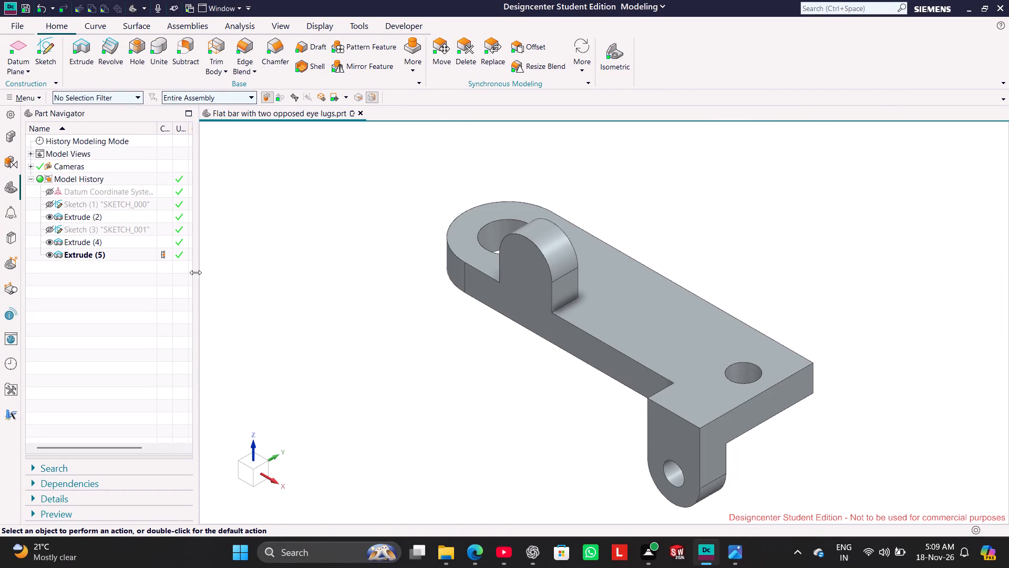
{"action": "right_click", "coordinate": [105, 231]}
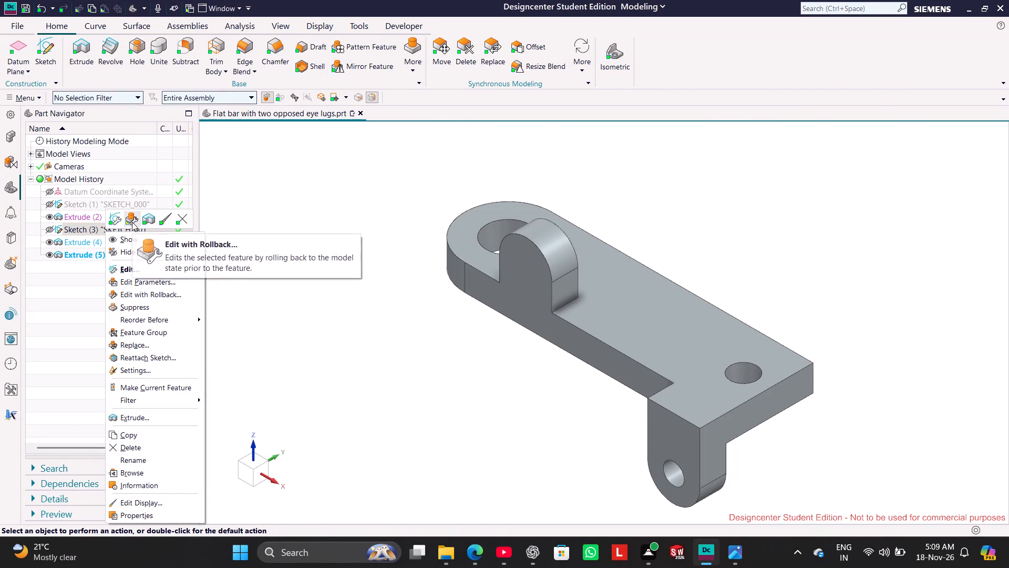
{"action": "left_click", "coordinate": [132, 222]}
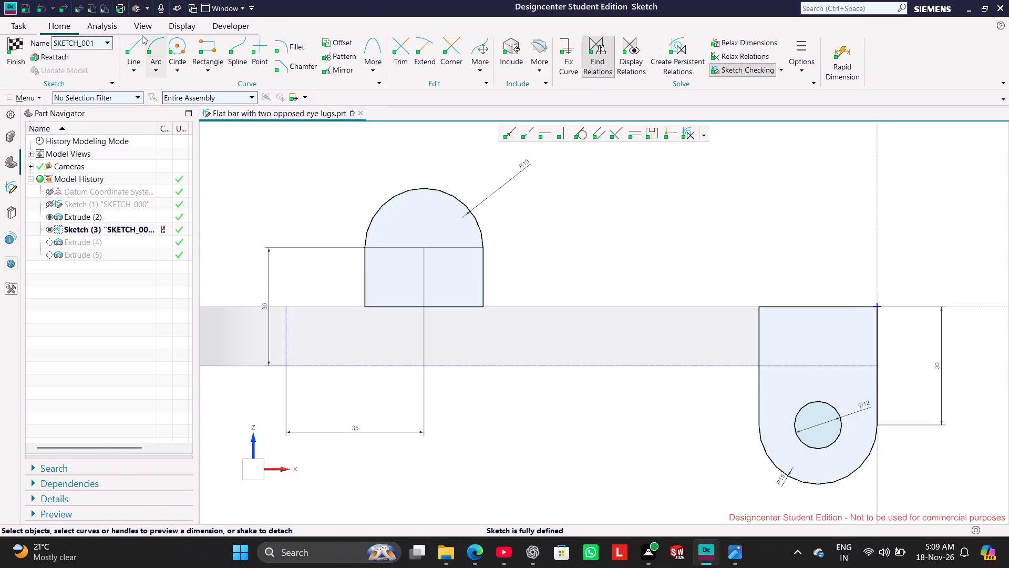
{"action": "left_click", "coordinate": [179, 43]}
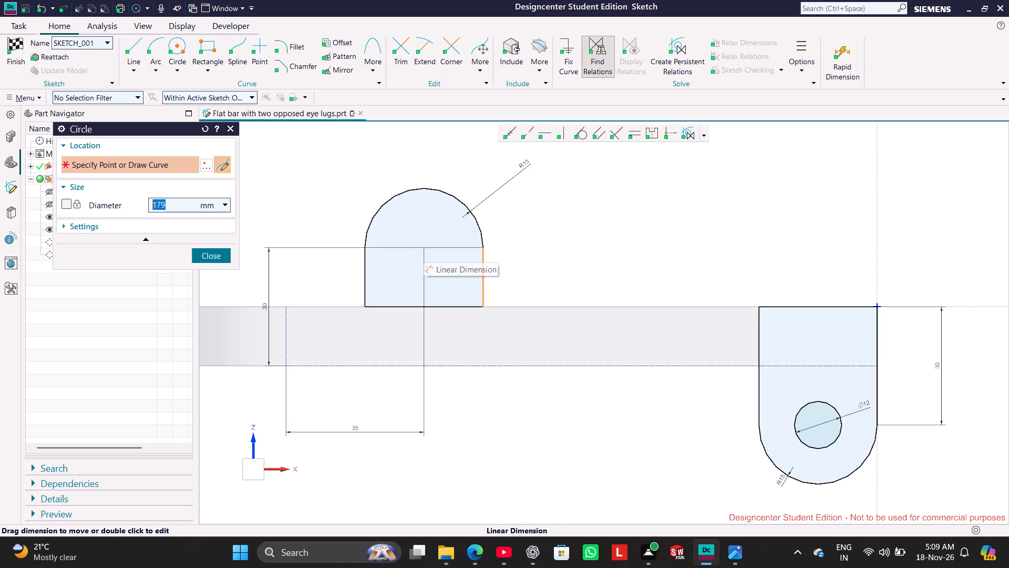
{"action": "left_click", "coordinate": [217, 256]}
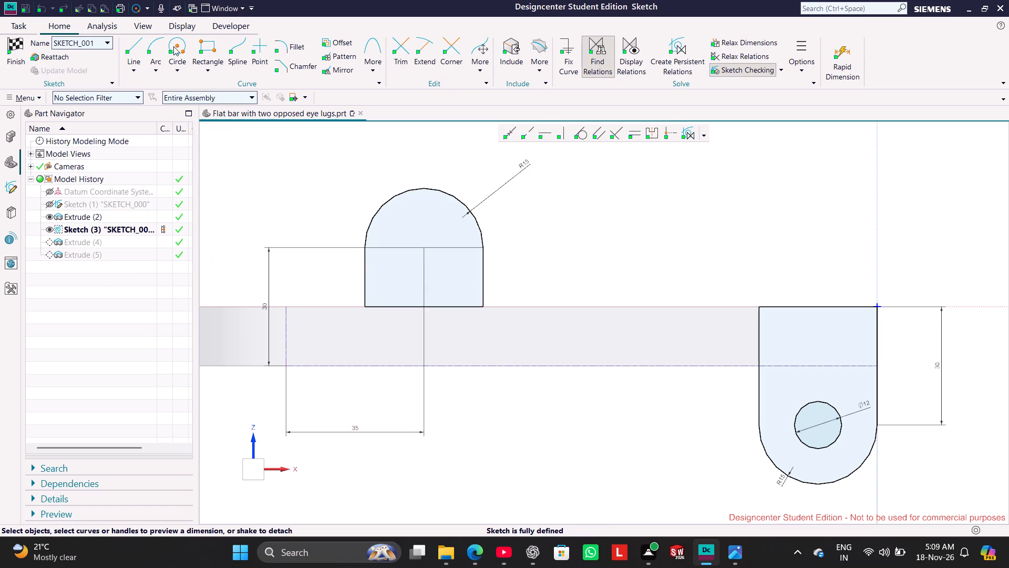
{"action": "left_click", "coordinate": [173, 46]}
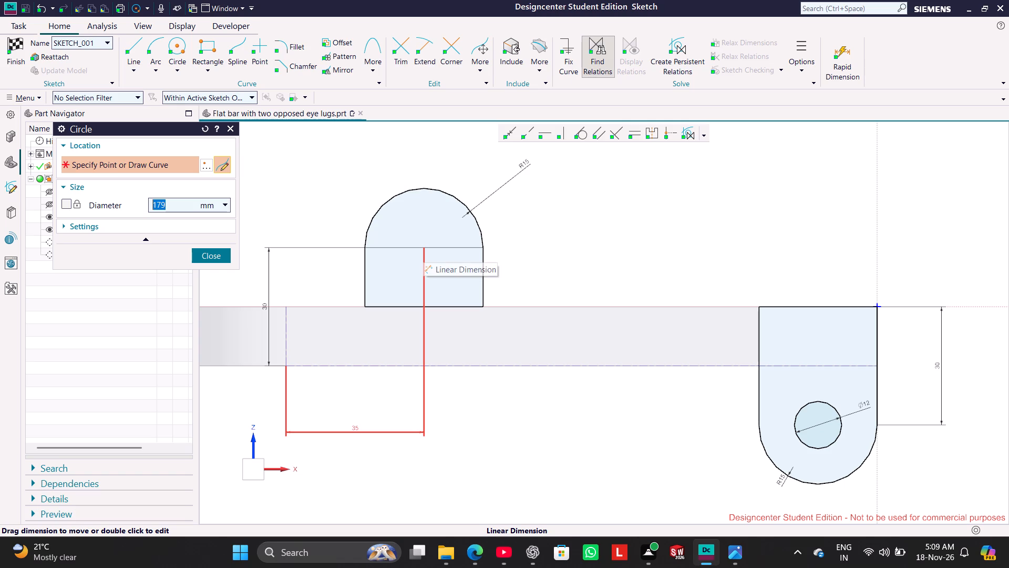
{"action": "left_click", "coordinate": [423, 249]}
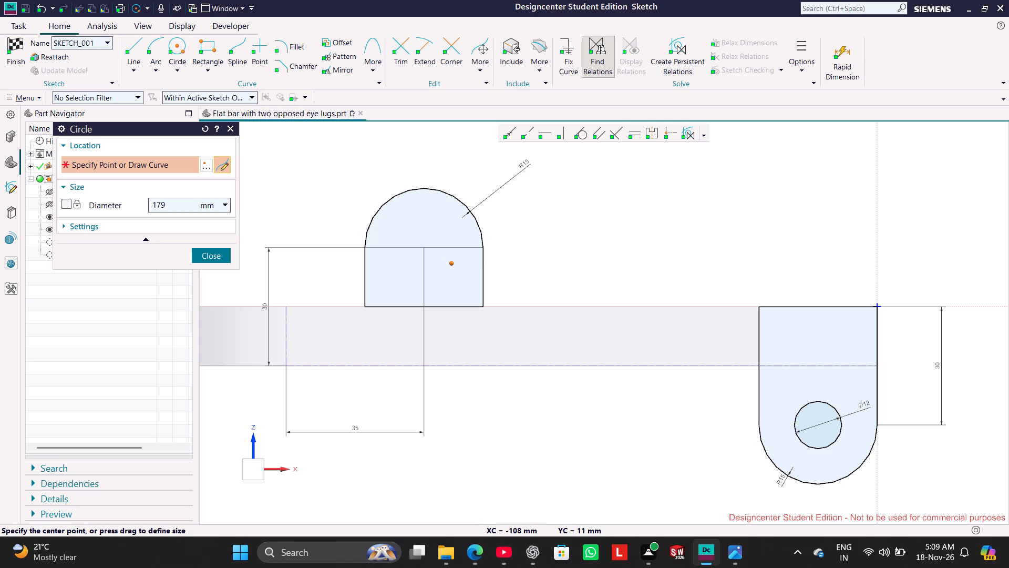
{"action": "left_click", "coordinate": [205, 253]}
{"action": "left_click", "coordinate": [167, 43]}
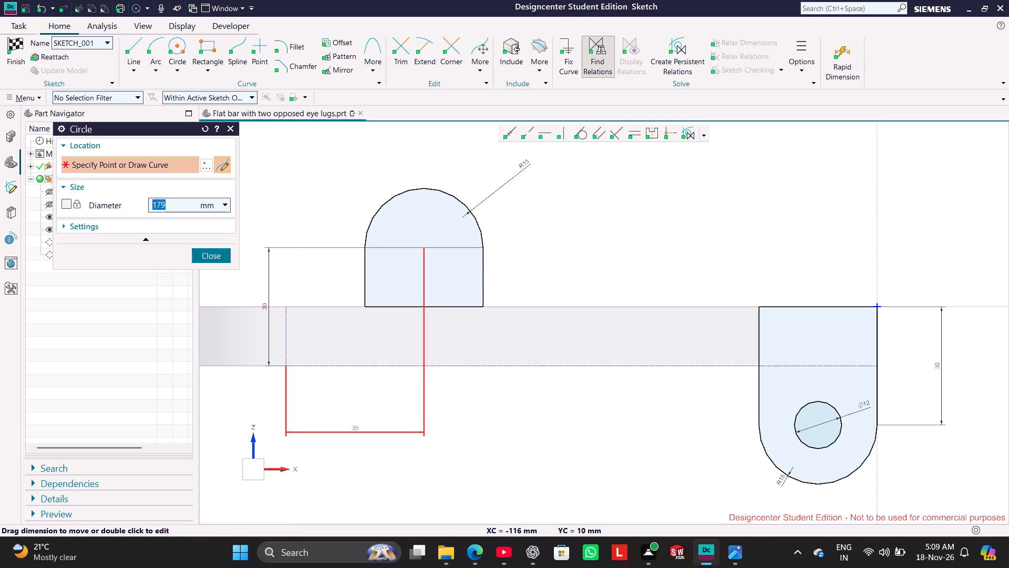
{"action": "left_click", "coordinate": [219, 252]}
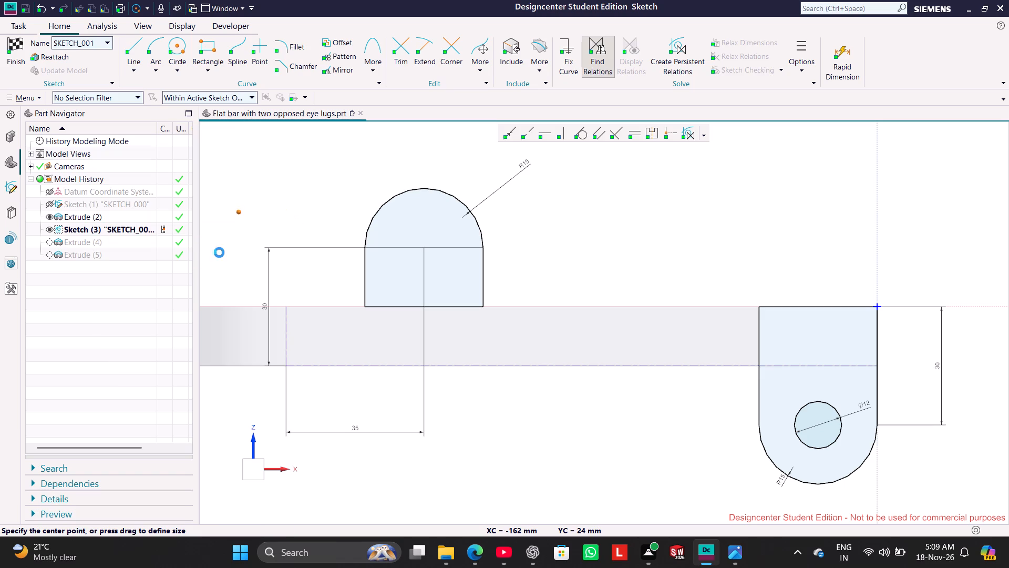
Move the upper lug's 30 mm height dimension to the lug's opposite side, clear of the arc centre.
{"action": "left_click_drag", "start_coordinate": [269, 285], "coordinate": [522, 318]}
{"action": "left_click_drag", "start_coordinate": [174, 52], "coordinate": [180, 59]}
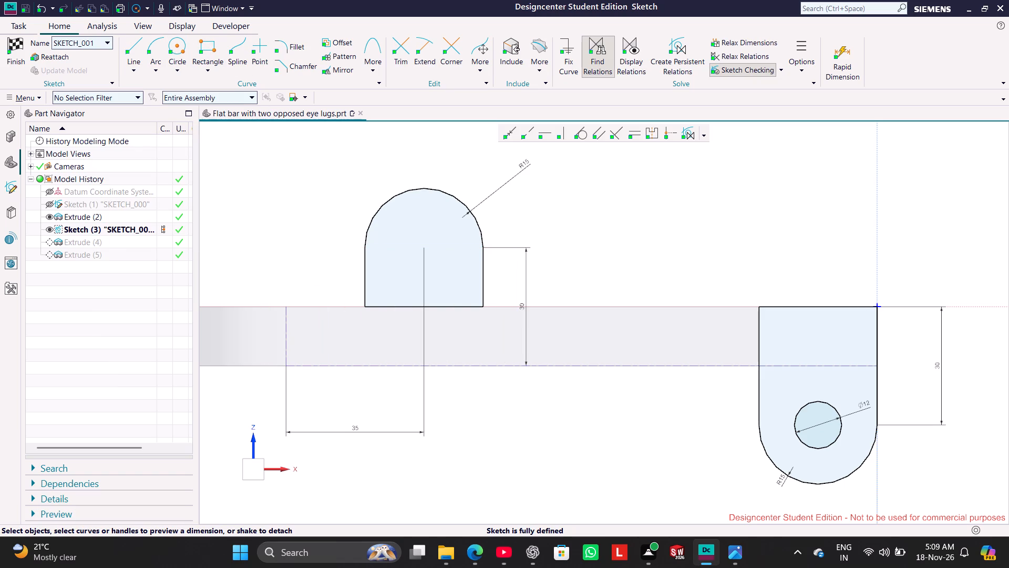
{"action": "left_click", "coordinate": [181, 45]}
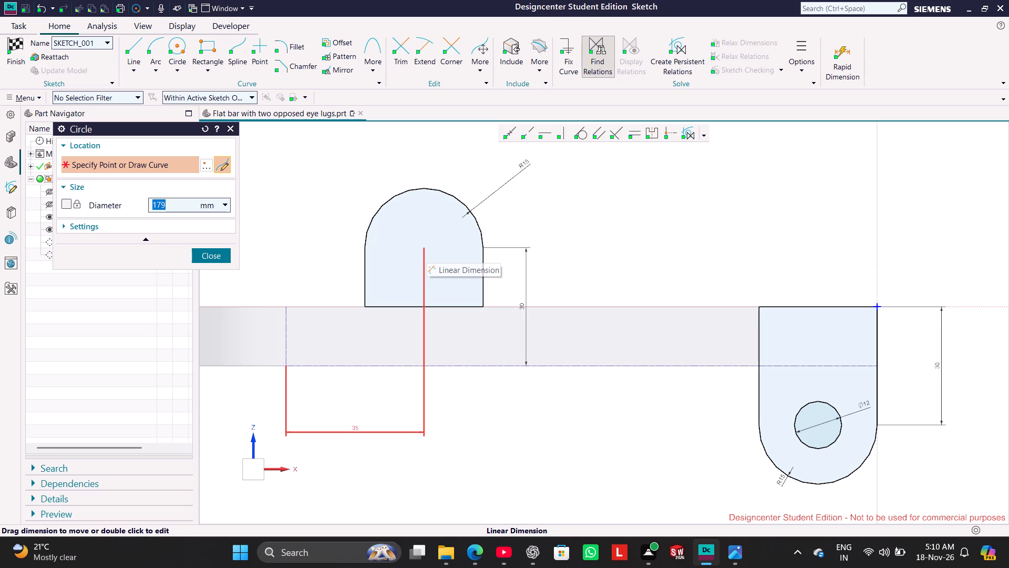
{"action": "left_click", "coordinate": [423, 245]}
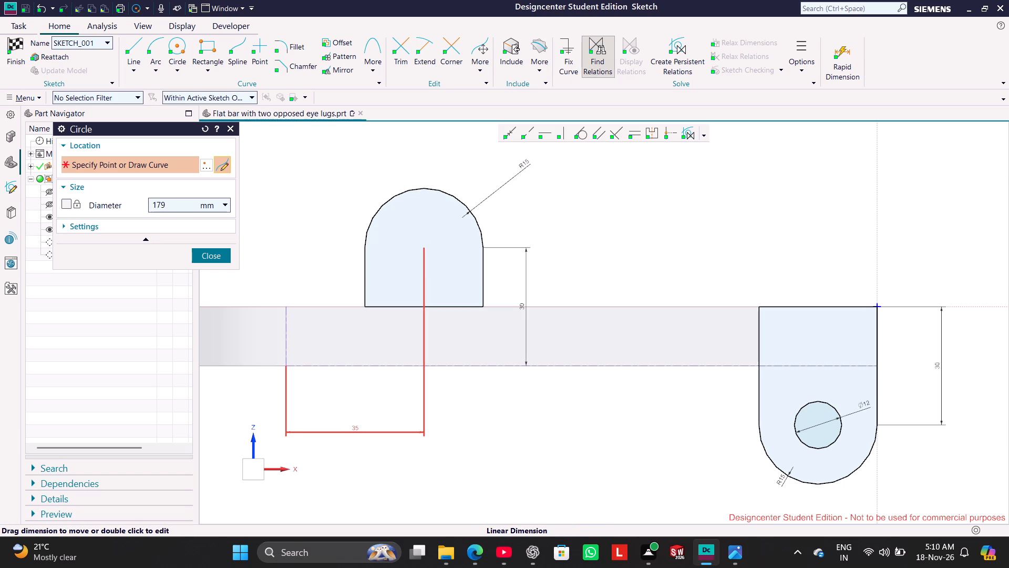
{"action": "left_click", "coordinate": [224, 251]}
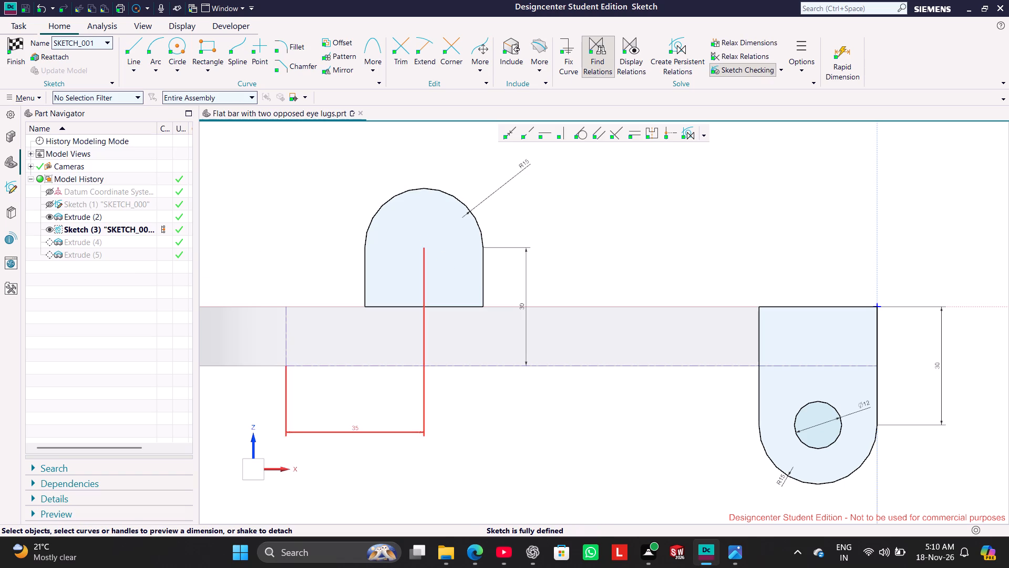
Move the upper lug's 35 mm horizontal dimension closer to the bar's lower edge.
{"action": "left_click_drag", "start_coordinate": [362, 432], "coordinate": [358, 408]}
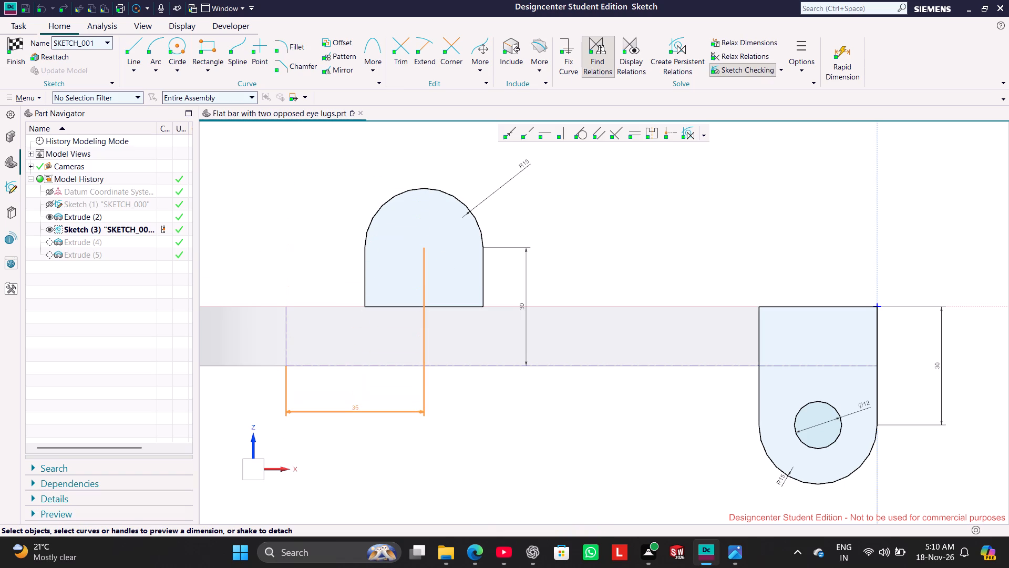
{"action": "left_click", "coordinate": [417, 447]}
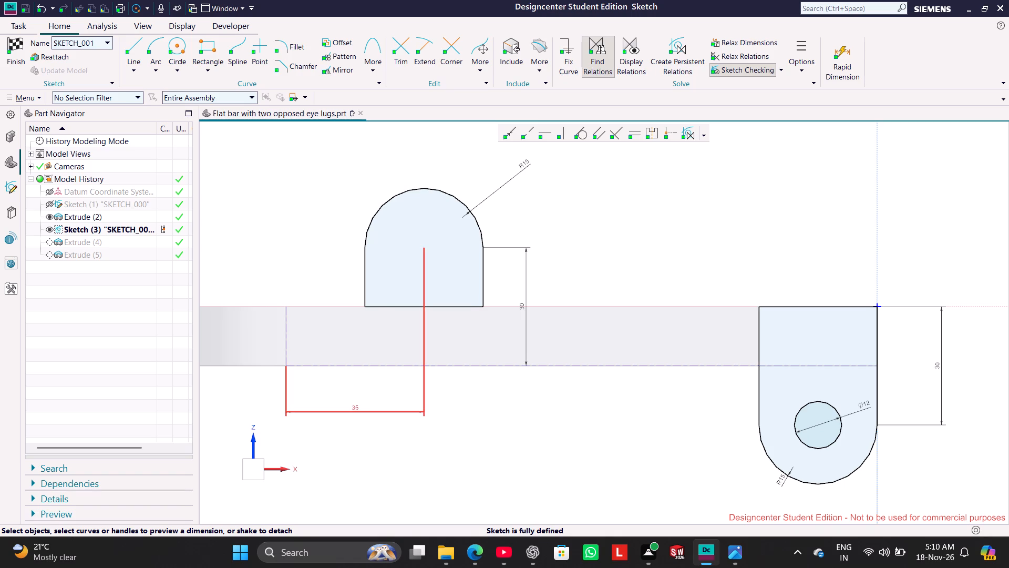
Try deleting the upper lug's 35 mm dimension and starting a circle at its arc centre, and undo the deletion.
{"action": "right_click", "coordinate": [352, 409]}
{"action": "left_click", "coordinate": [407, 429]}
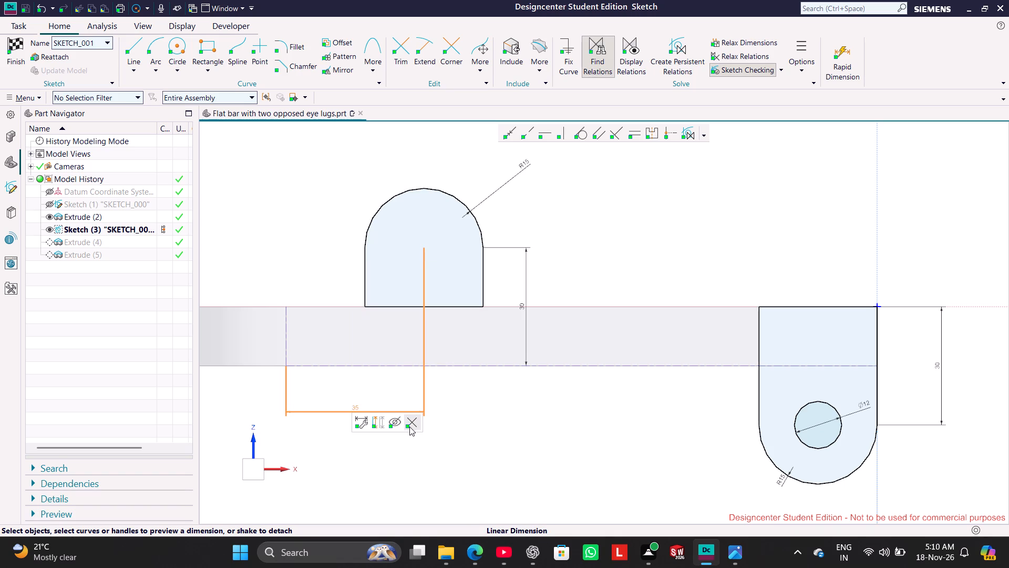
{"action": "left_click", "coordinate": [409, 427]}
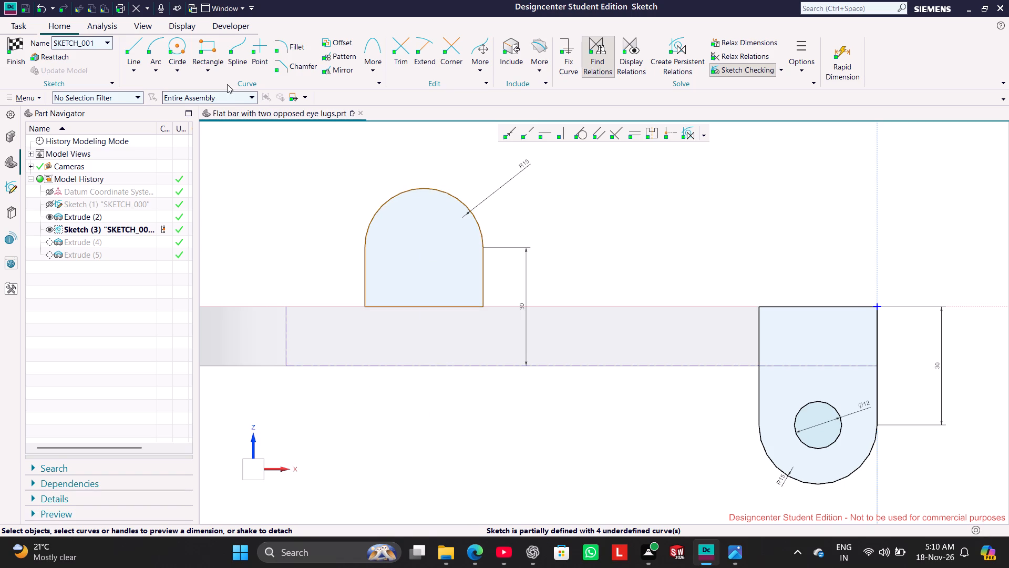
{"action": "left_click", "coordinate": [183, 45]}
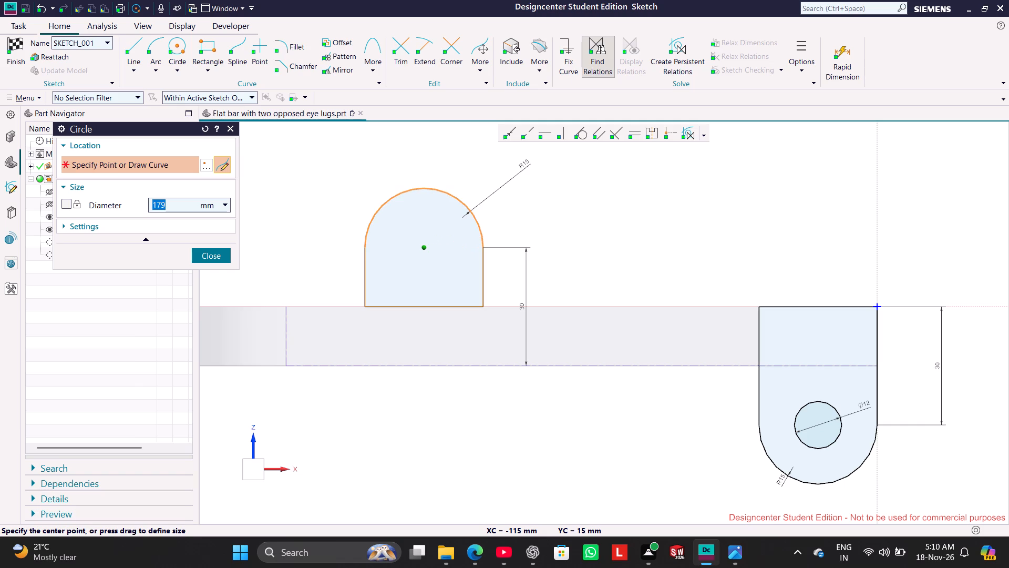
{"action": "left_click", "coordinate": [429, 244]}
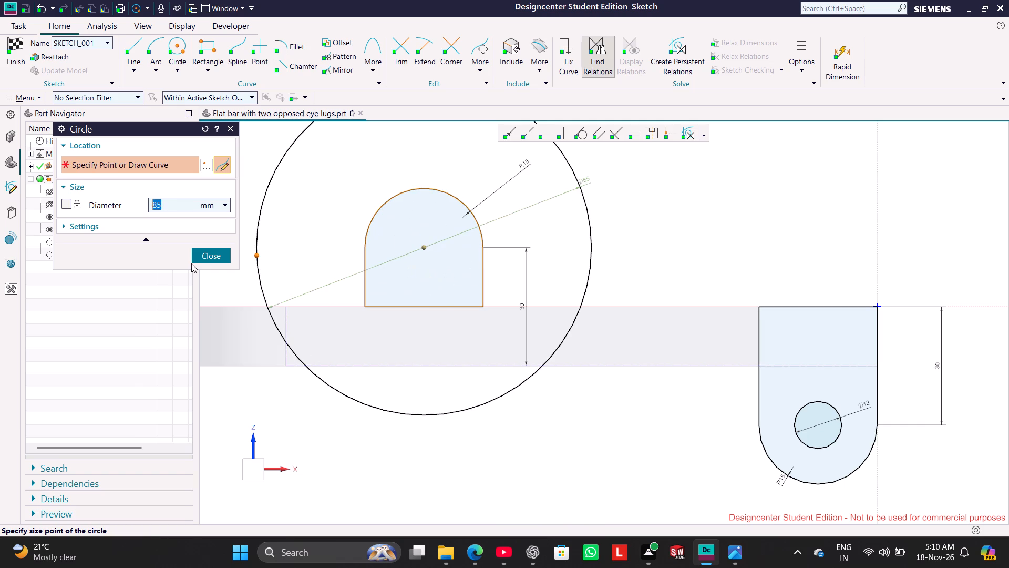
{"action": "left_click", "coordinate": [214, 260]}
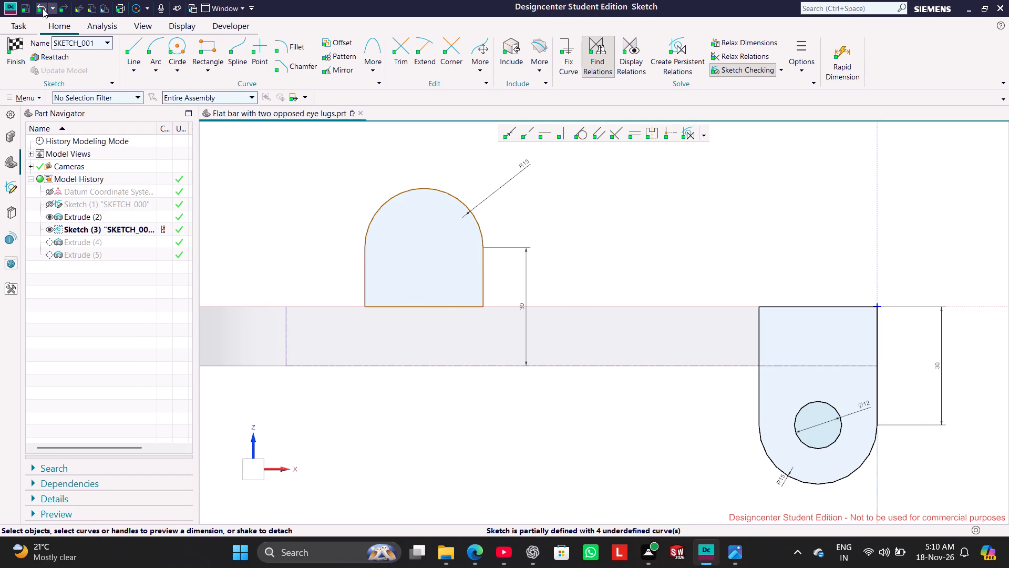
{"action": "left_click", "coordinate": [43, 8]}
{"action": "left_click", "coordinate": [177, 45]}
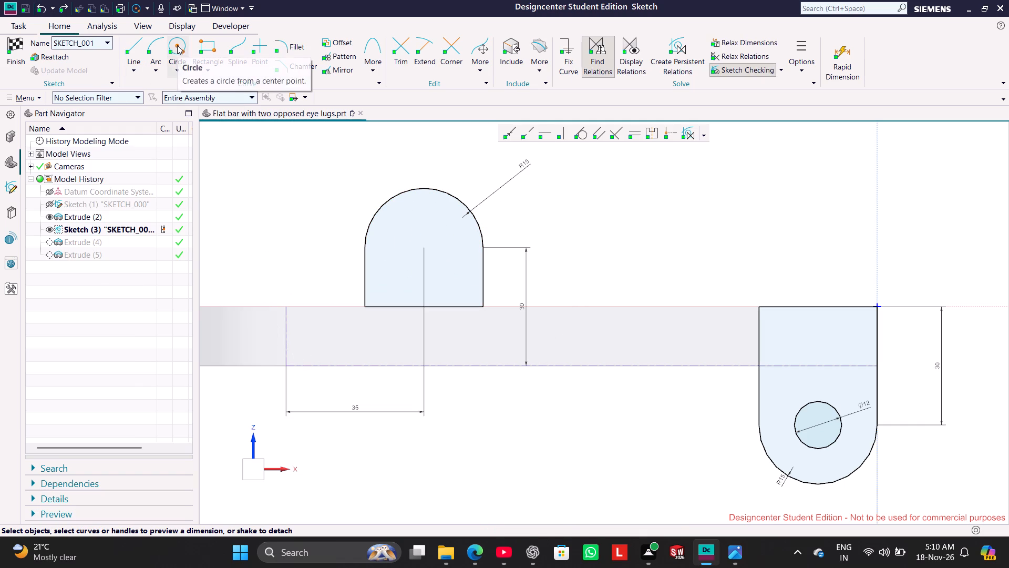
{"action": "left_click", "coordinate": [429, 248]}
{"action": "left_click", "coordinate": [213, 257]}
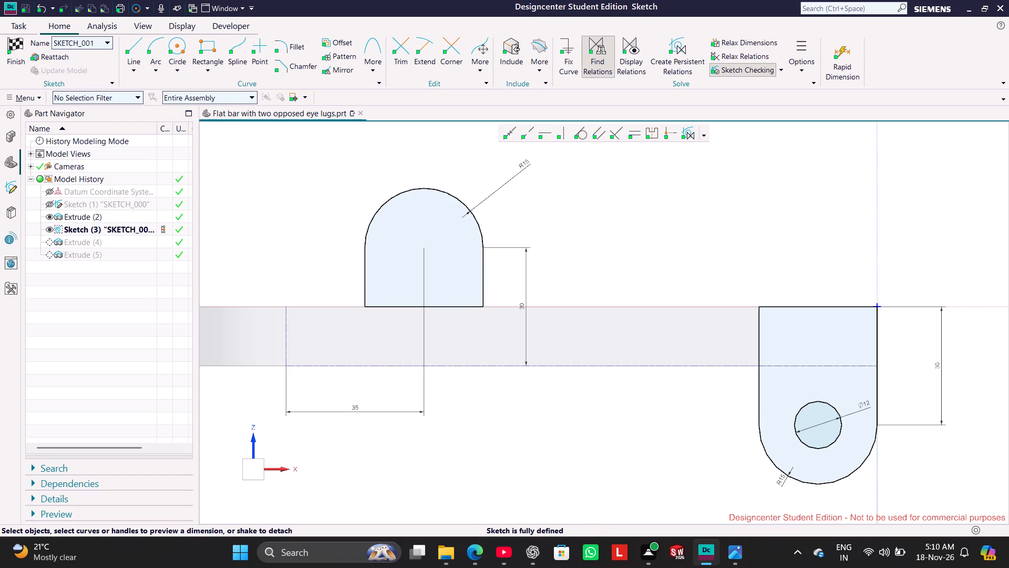
Delete the 35 mm horizontal dimension that crosses the upper lug's arc centre.
{"action": "right_click", "coordinate": [349, 412]}
{"action": "left_click", "coordinate": [405, 428]}
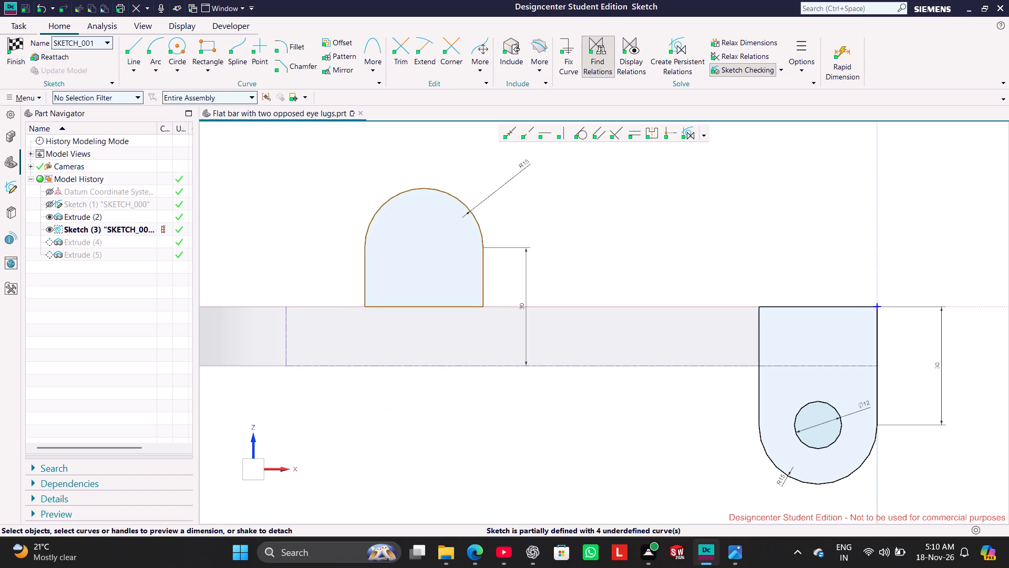
Draw a 12 mm diameter circle centred on the upper lug's arc centre.
{"action": "left_click", "coordinate": [176, 48]}
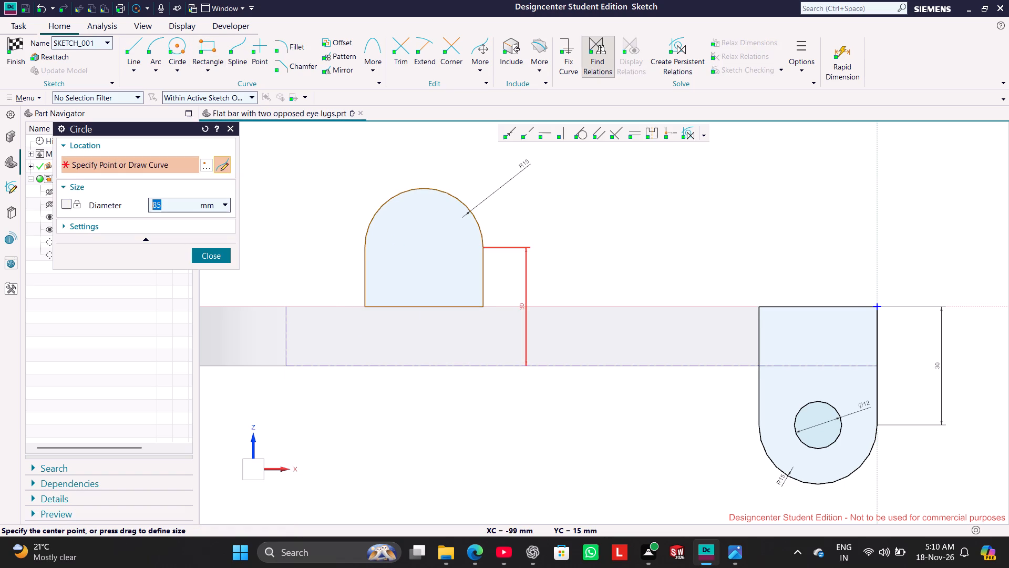
{"action": "left_click", "coordinate": [429, 244]}
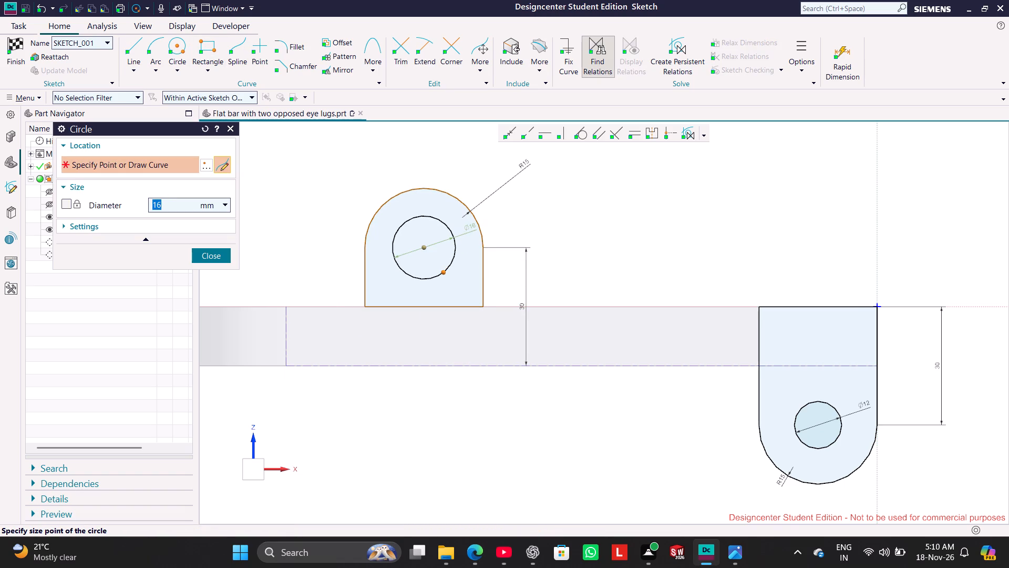
{"action": "type", "text": "12"}
{"action": "key", "text": "Return"}
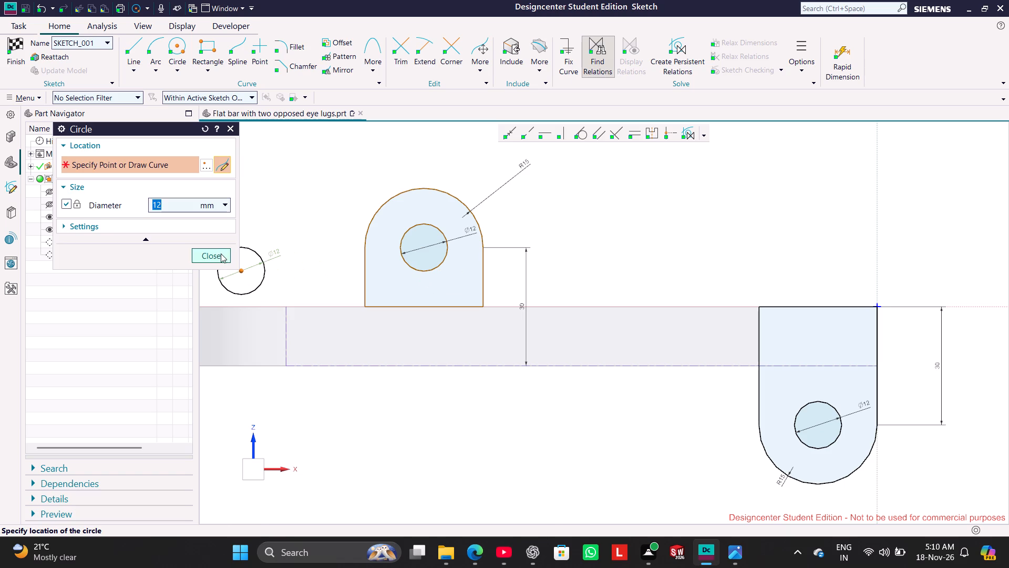
{"action": "left_click", "coordinate": [221, 253]}
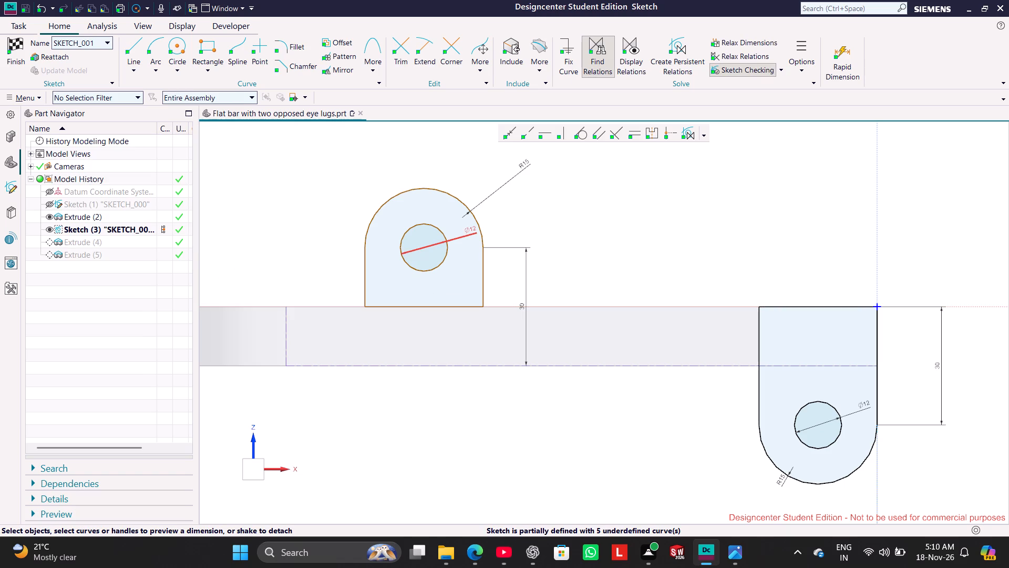
Dimension the horizontal distance from the bar's vertical reference line to the upper lug's circle centre, placed below the bar, and finish the sketch.
{"action": "left_click", "coordinate": [289, 324]}
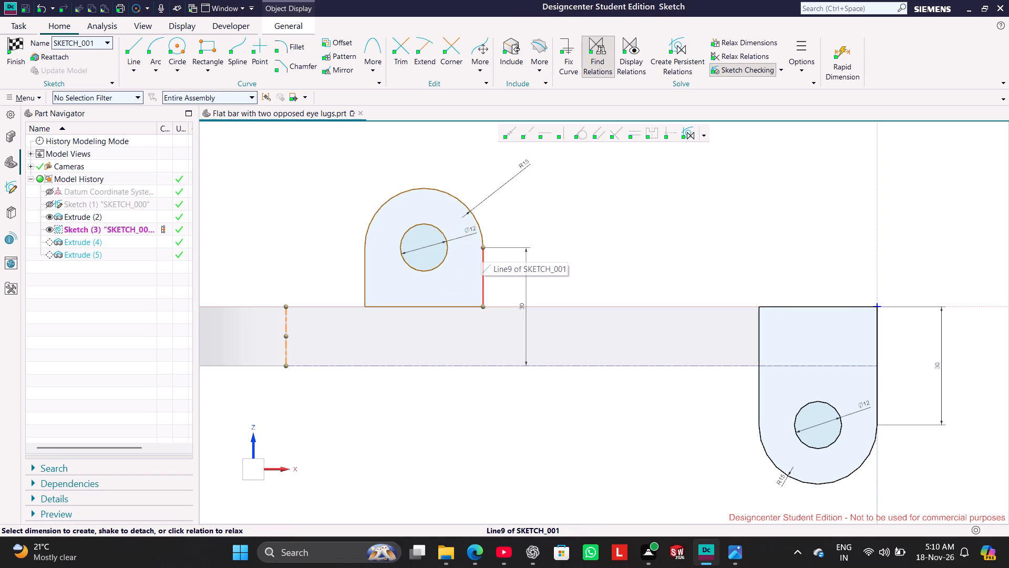
{"action": "left_click", "coordinate": [423, 248]}
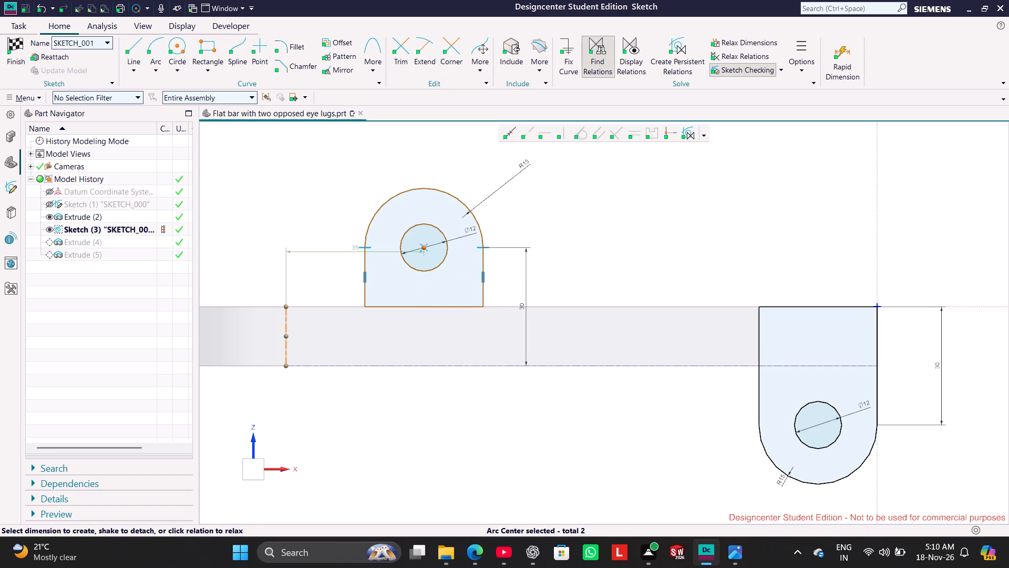
{"action": "left_click_drag", "start_coordinate": [351, 247], "coordinate": [357, 392]}
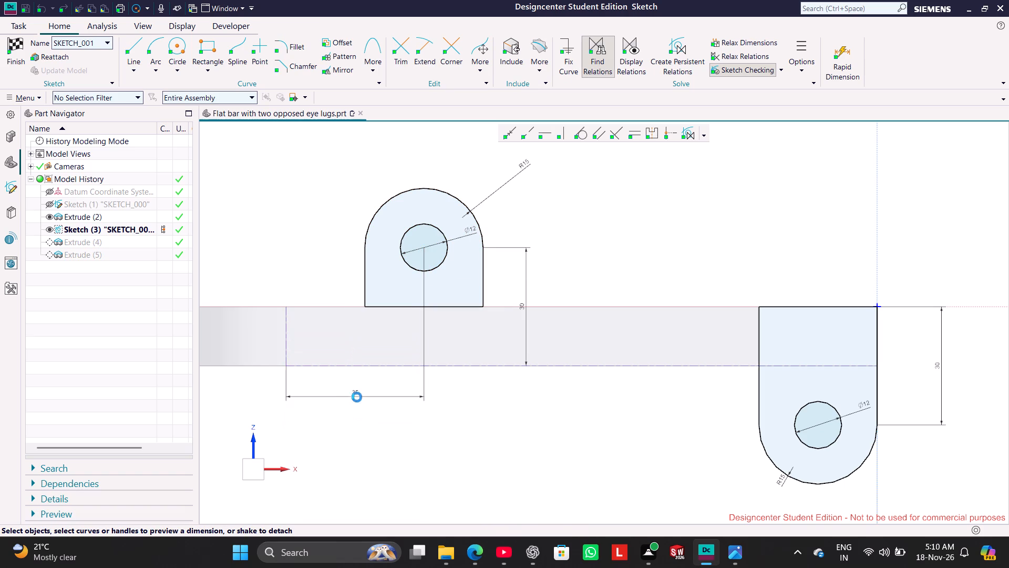
{"action": "left_click", "coordinate": [466, 434]}
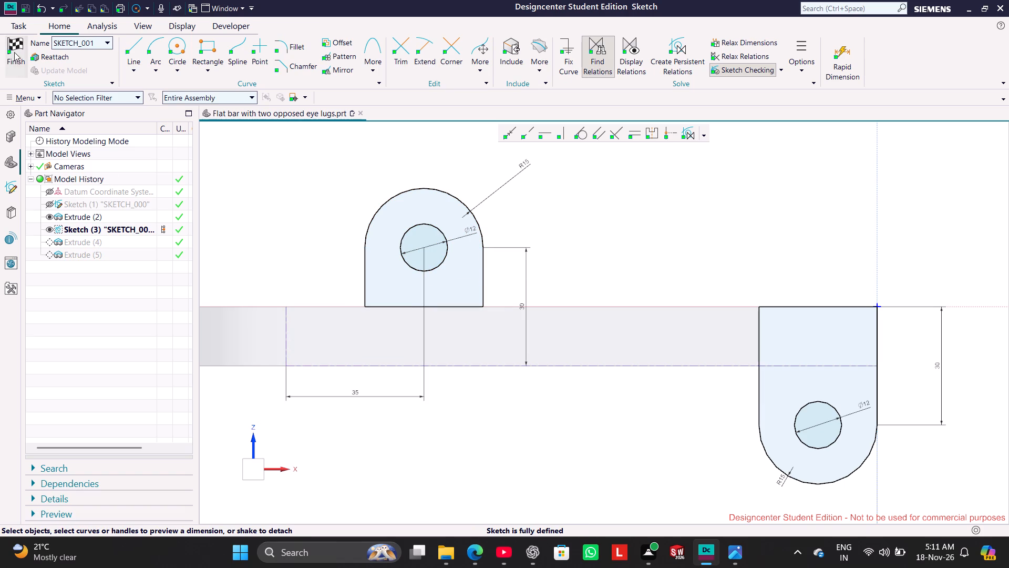
{"action": "left_click", "coordinate": [14, 52]}
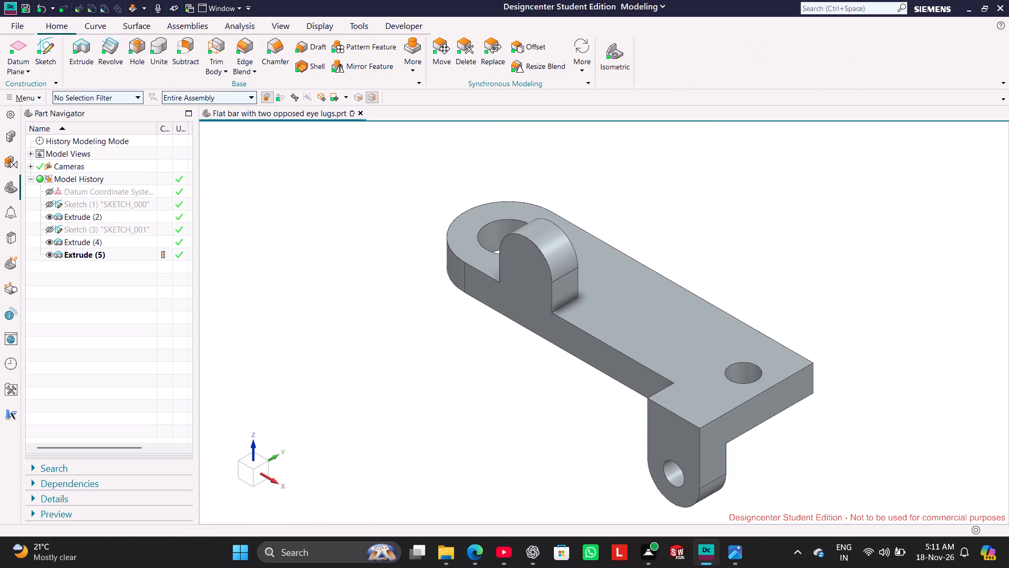
{"action": "left_click", "coordinate": [357, 361]}
Edit the upper lug's extrusion to add the 12 mm circle to its section, cutting the hole through the lug.
{"action": "right_click", "coordinate": [109, 252]}
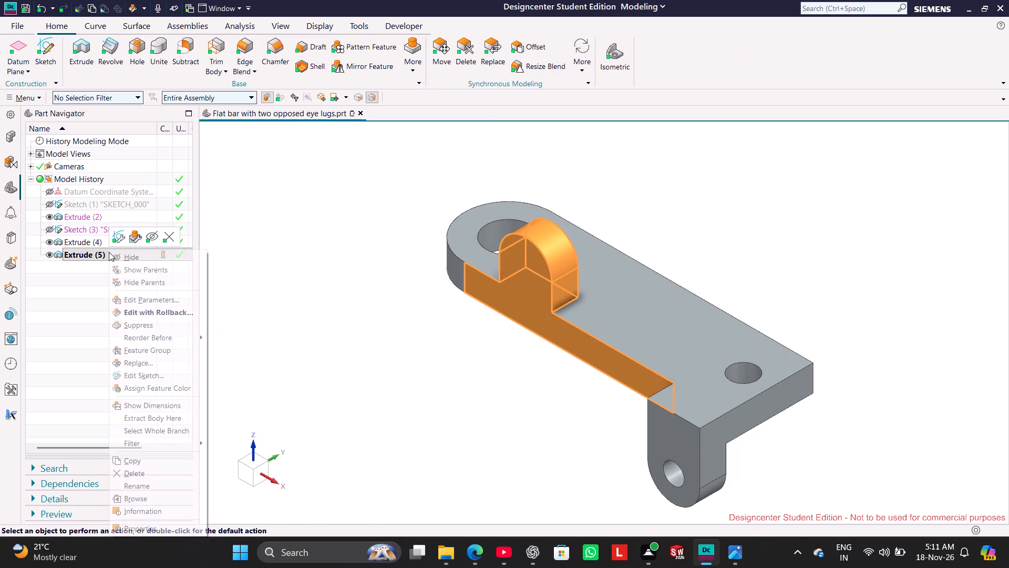
{"action": "left_click", "coordinate": [133, 239]}
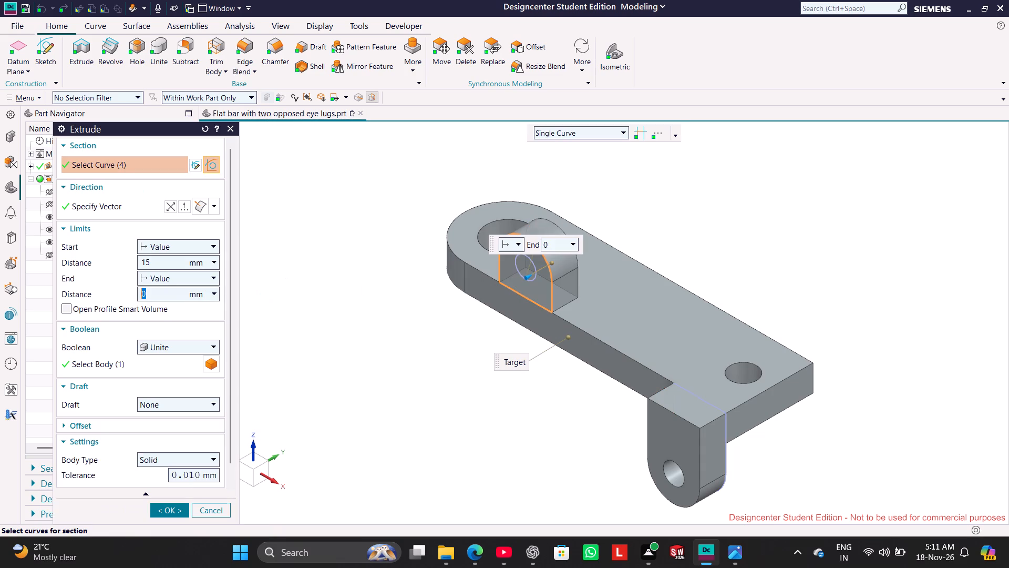
{"action": "scroll", "coordinate": [543, 295], "scroll_direction": "up", "scroll_amount": 2}
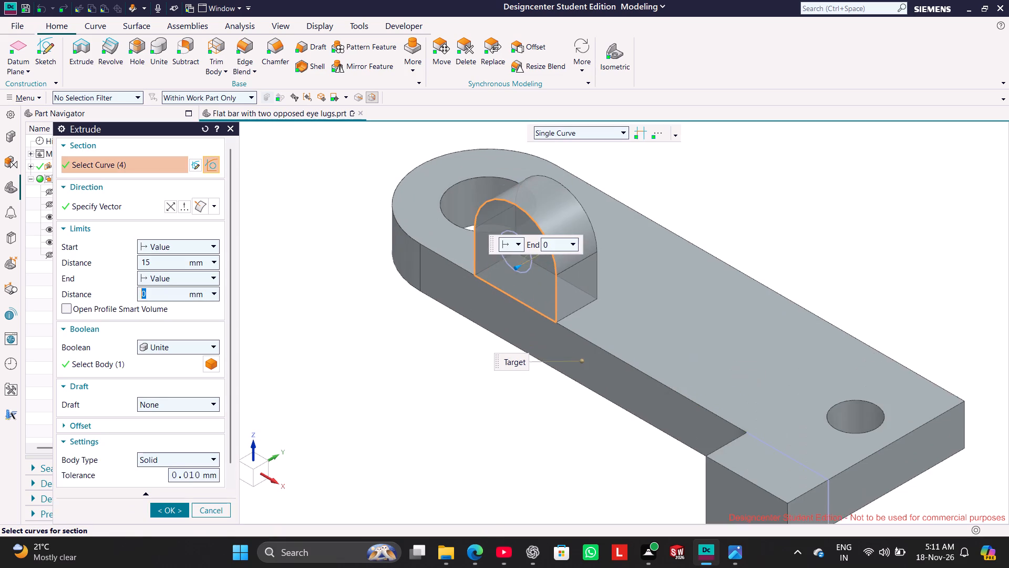
{"action": "scroll", "coordinate": [547, 282], "scroll_direction": "up", "scroll_amount": 5}
{"action": "left_click", "coordinate": [497, 240]}
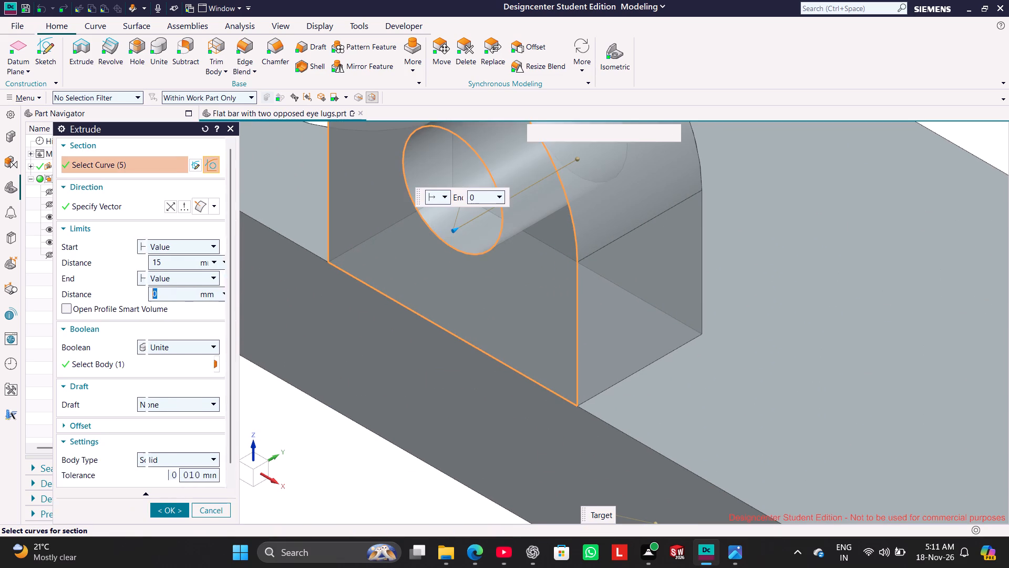
{"action": "left_click", "coordinate": [184, 514]}
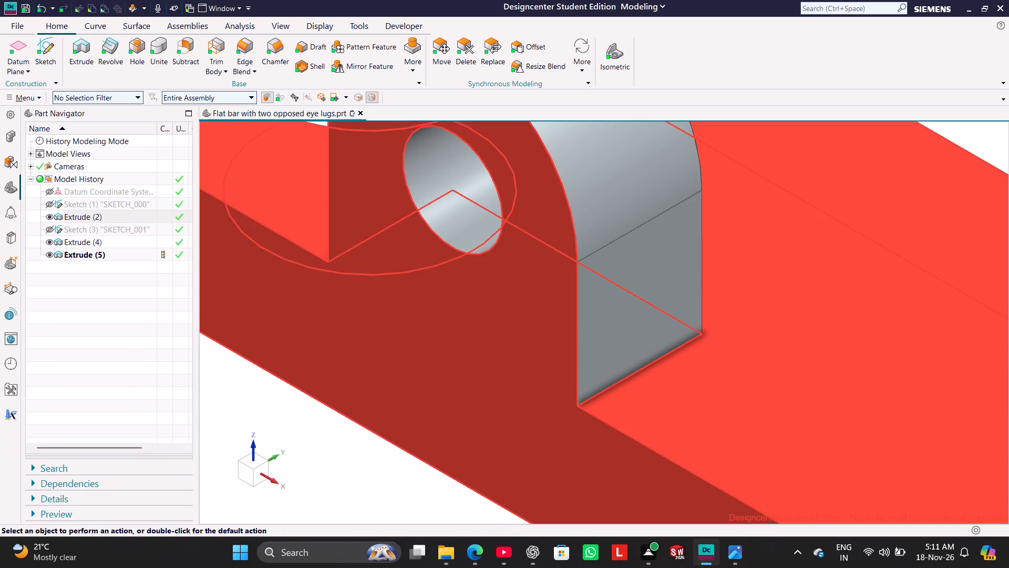
Stop the journal recording with the finished model fitted in isometric view.
{"action": "scroll", "coordinate": [376, 423], "scroll_direction": "down", "scroll_amount": 9}
{"action": "left_click", "coordinate": [618, 64]}
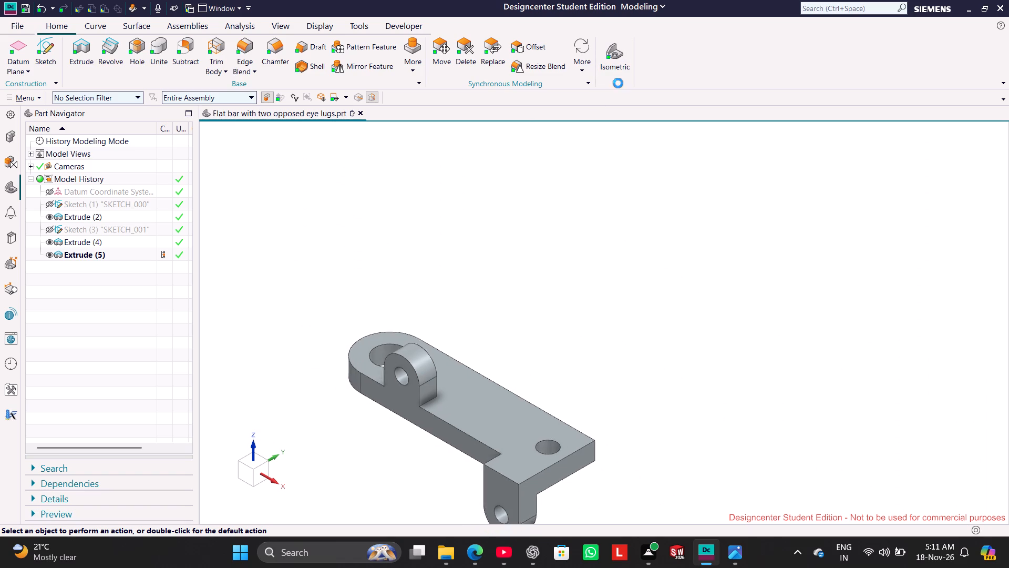
{"action": "left_click", "coordinate": [378, 261]}
{"action": "left_click", "coordinate": [416, 34]}
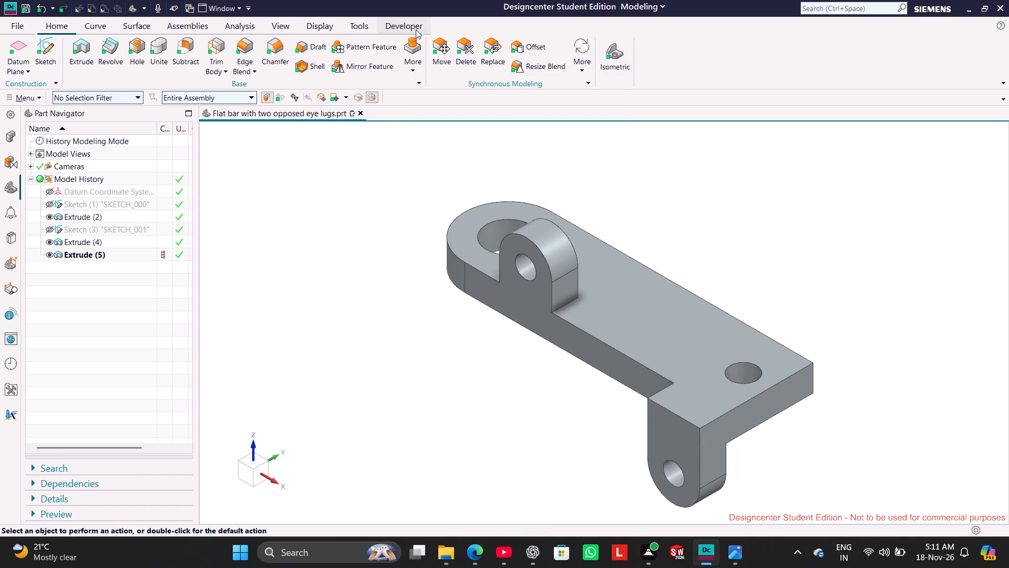
{"action": "left_click", "coordinate": [416, 29]}
{"action": "left_click", "coordinate": [551, 52]}
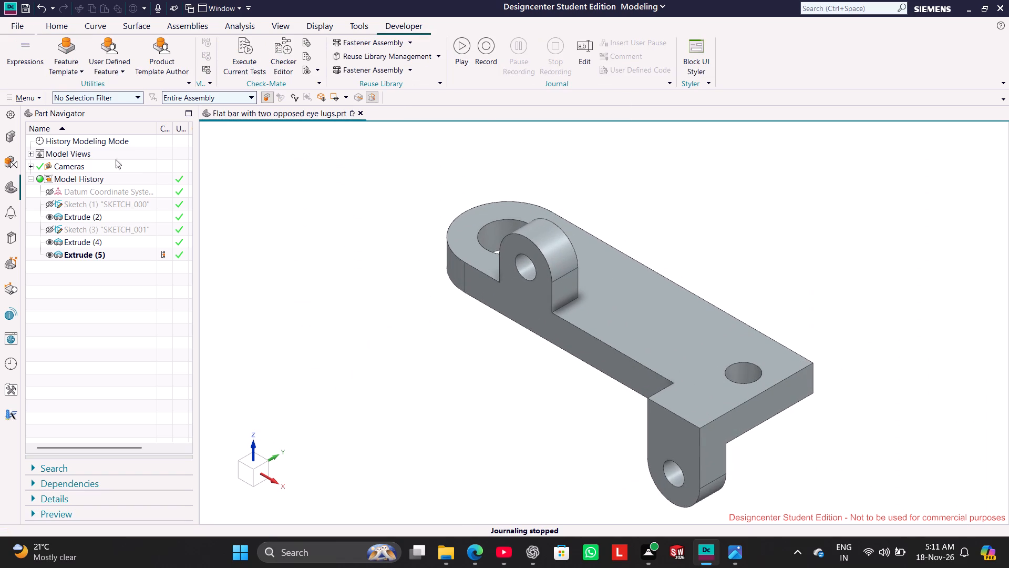
Save the part file.
{"action": "left_click", "coordinate": [28, 7]}
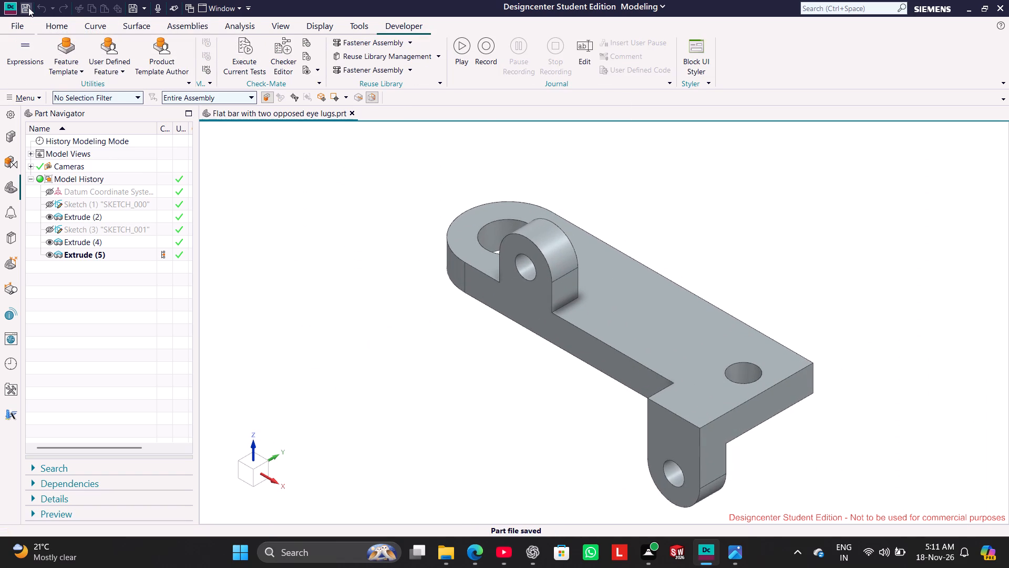
{"action": "triple_click", "coordinate": [28, 7]}
{"action": "left_click", "coordinate": [28, 7]}
Print the current display to a PDF named "Flat bar with two opposed eye lugs" in the Tasks Done folder.
{"action": "left_click", "coordinate": [20, 26]}
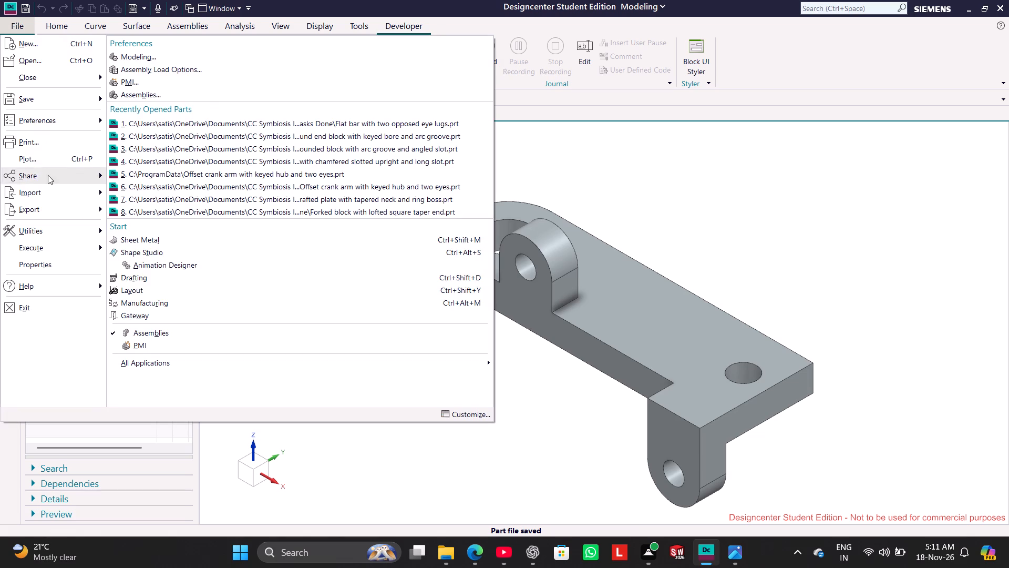
{"action": "left_click", "coordinate": [45, 147]}
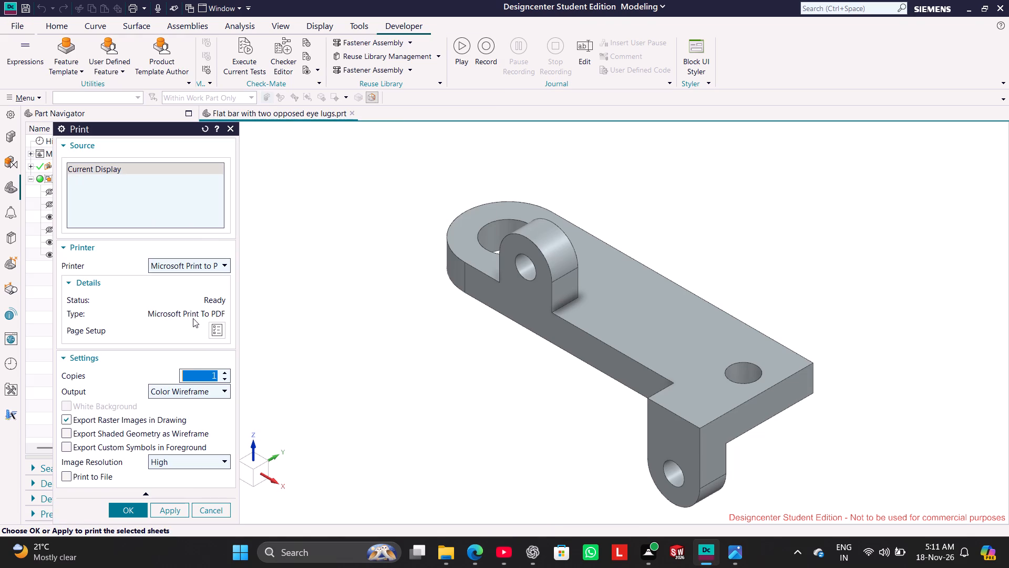
{"action": "left_click", "coordinate": [135, 509]}
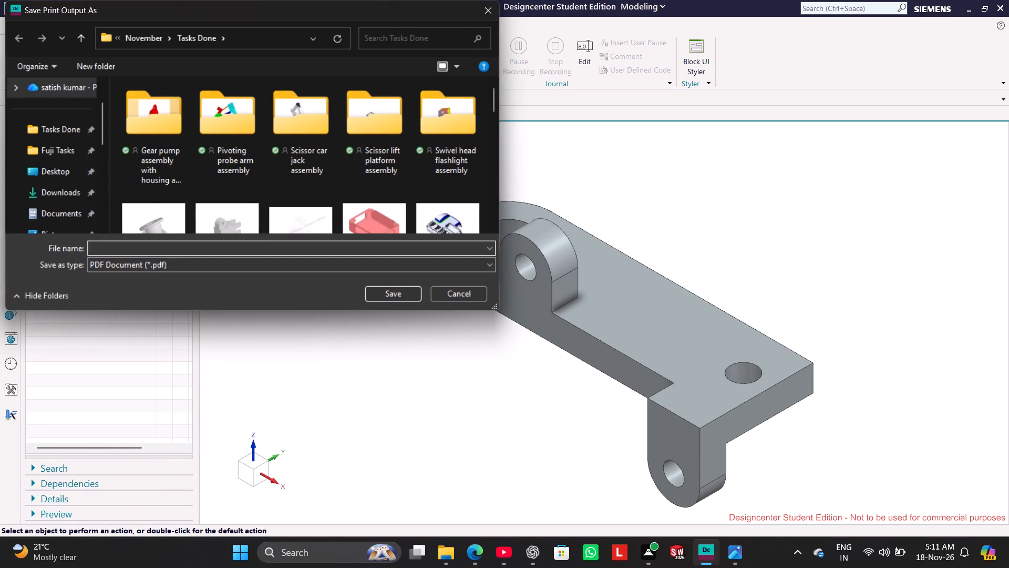
{"action": "key", "text": "ctrl+v"}
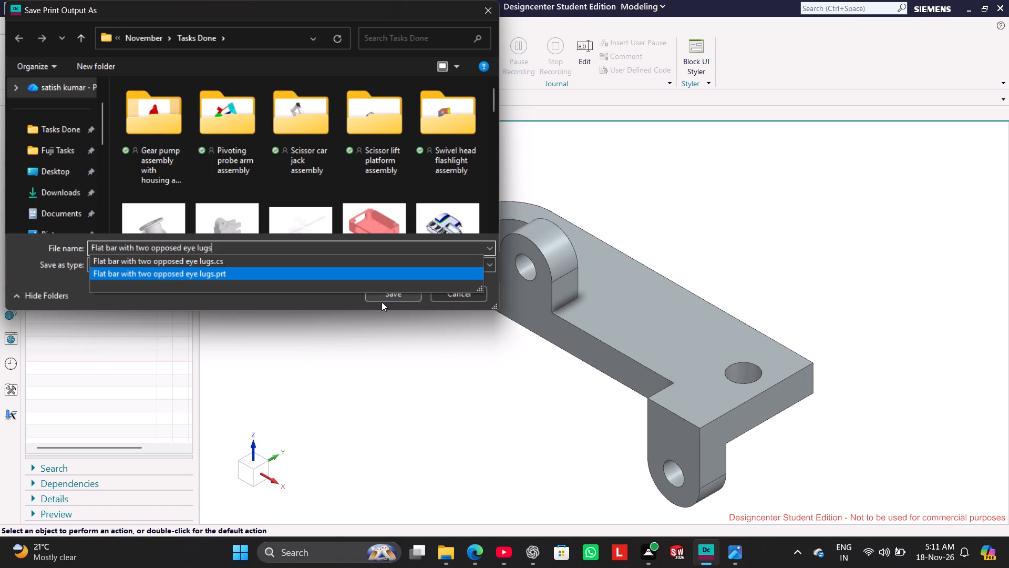
{"action": "left_click", "coordinate": [388, 296]}
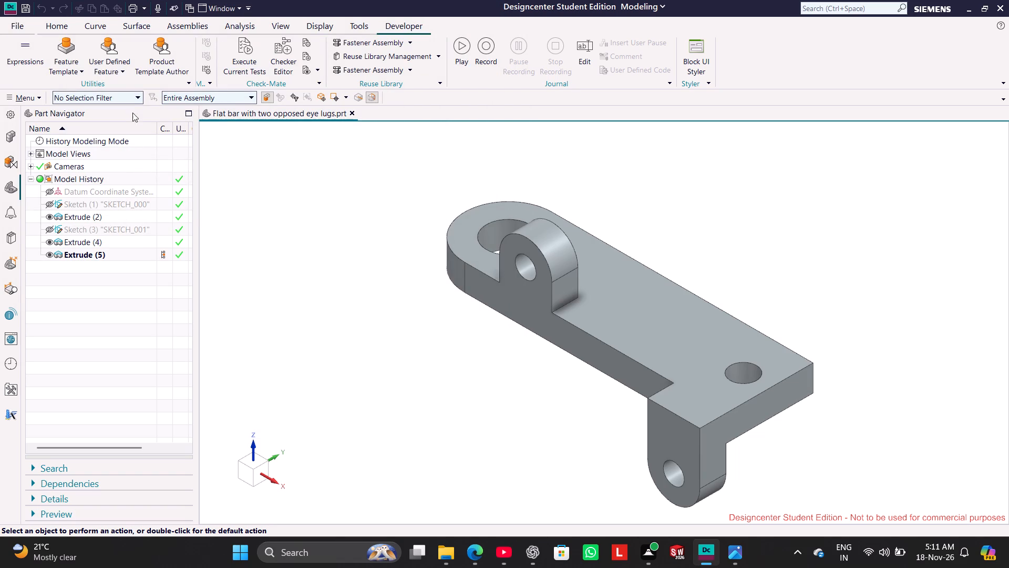
Save the part file again.
{"action": "left_click", "coordinate": [27, 4]}
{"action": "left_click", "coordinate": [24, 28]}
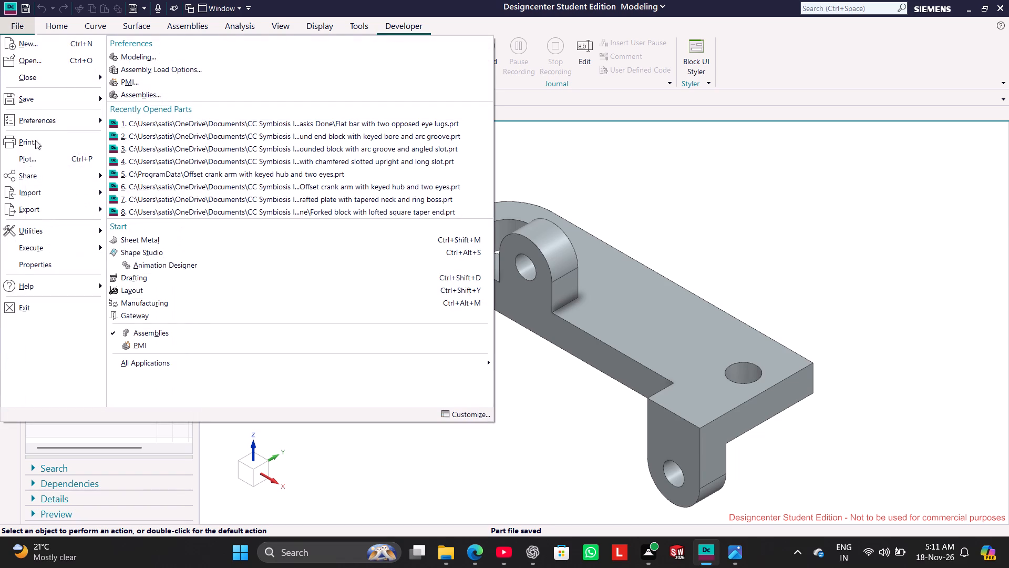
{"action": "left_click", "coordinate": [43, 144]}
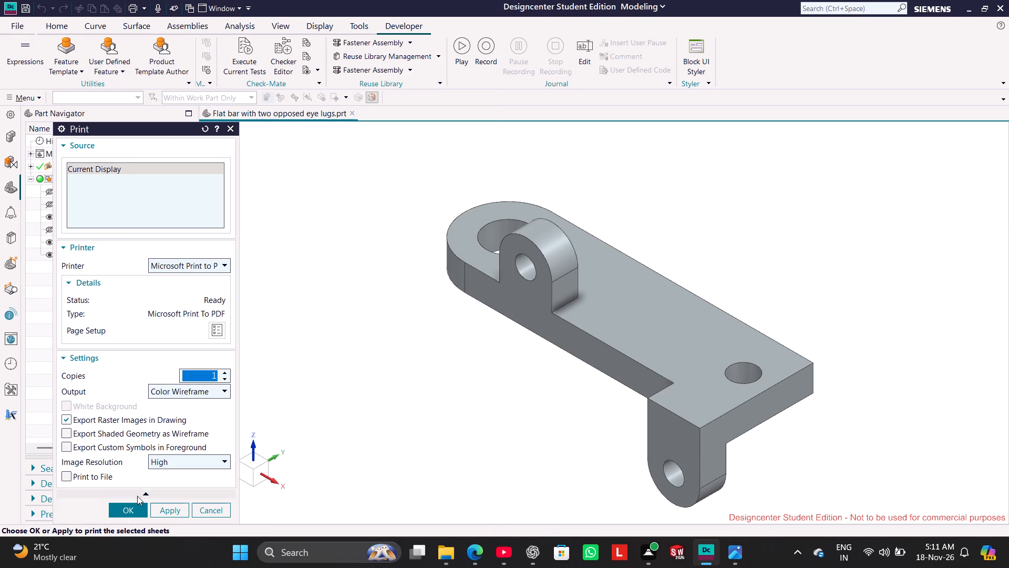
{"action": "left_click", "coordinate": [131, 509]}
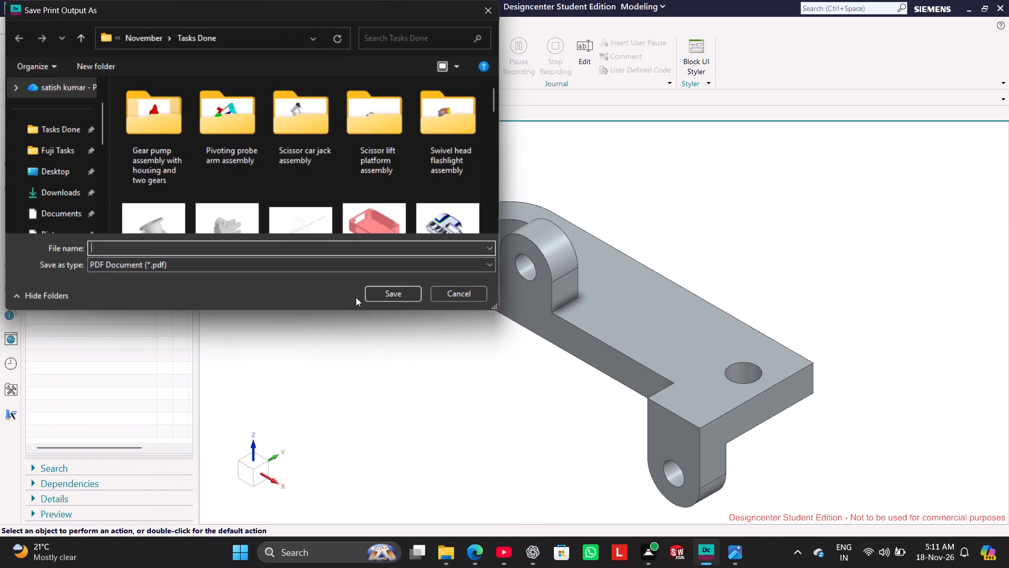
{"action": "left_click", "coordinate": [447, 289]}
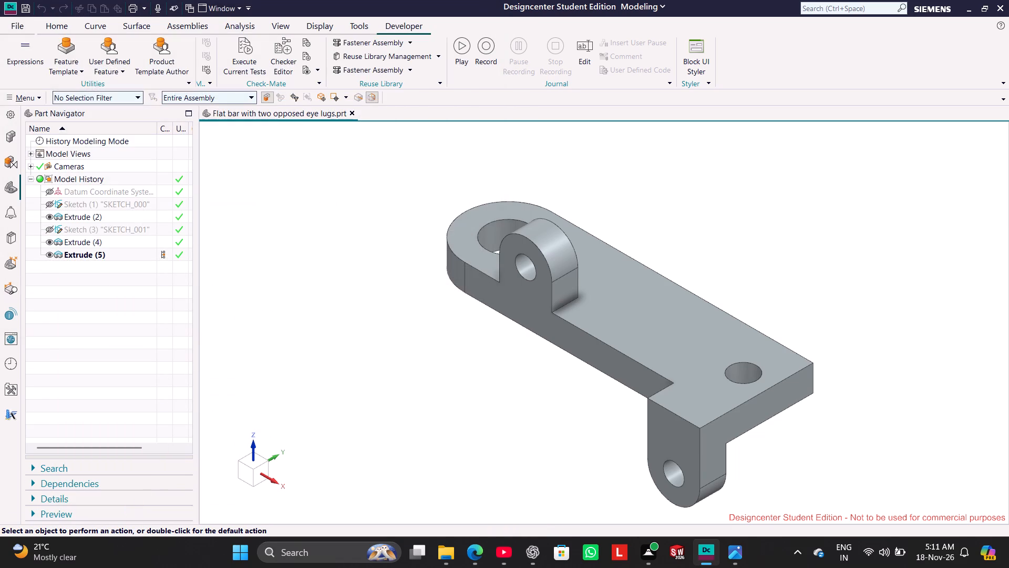